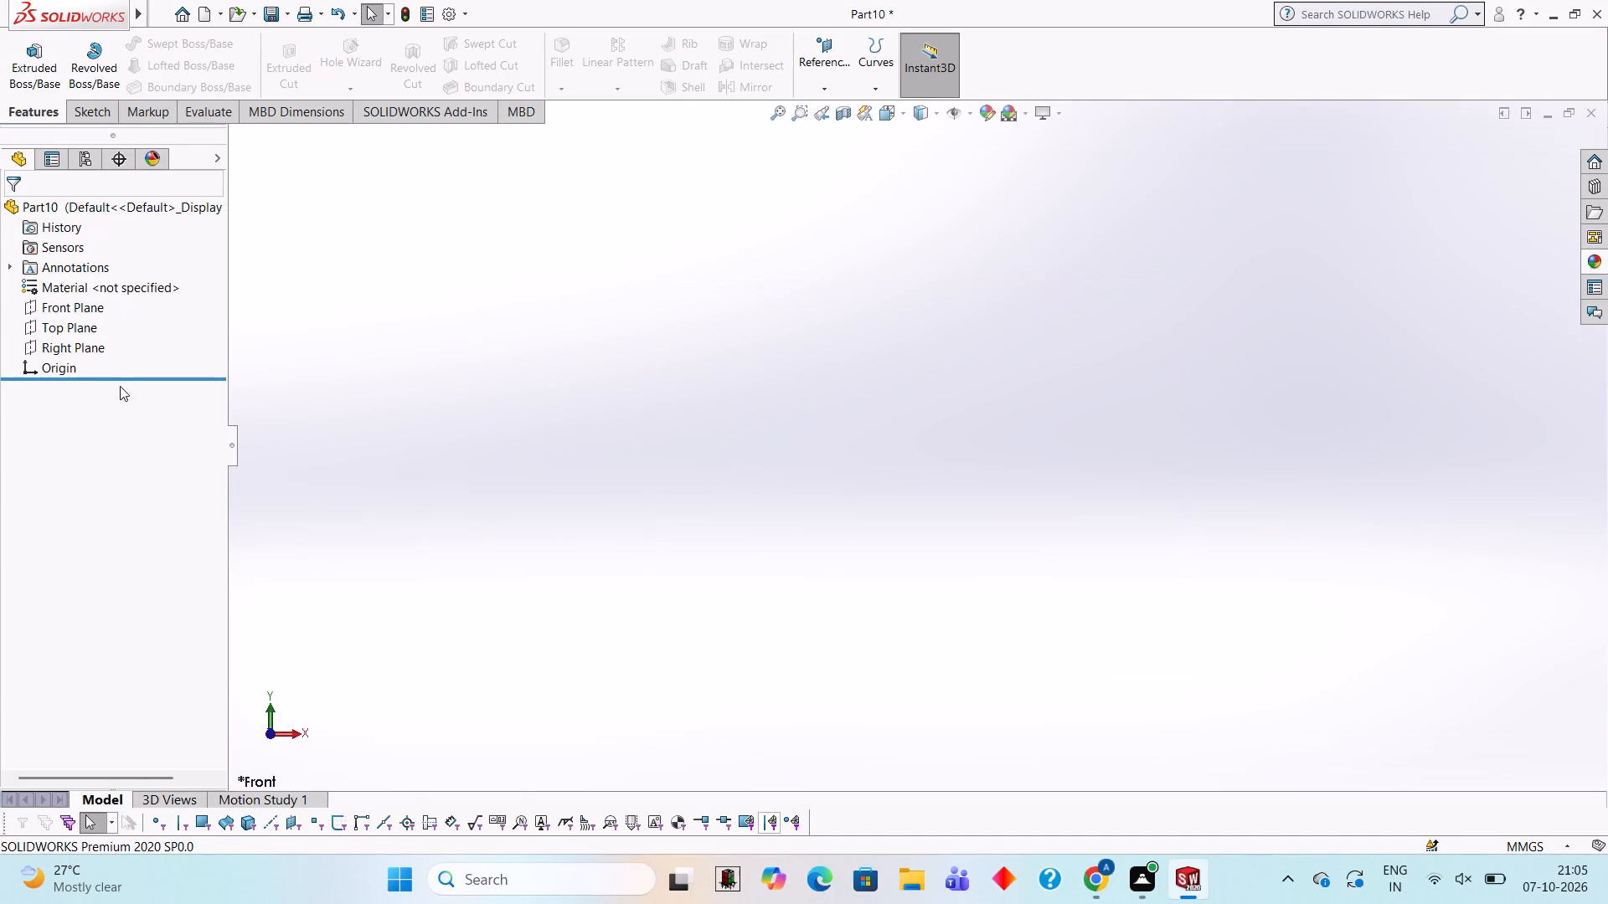
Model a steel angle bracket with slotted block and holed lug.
Start a new sketch on the Front Plane.
click(83, 304)
click(95, 285)
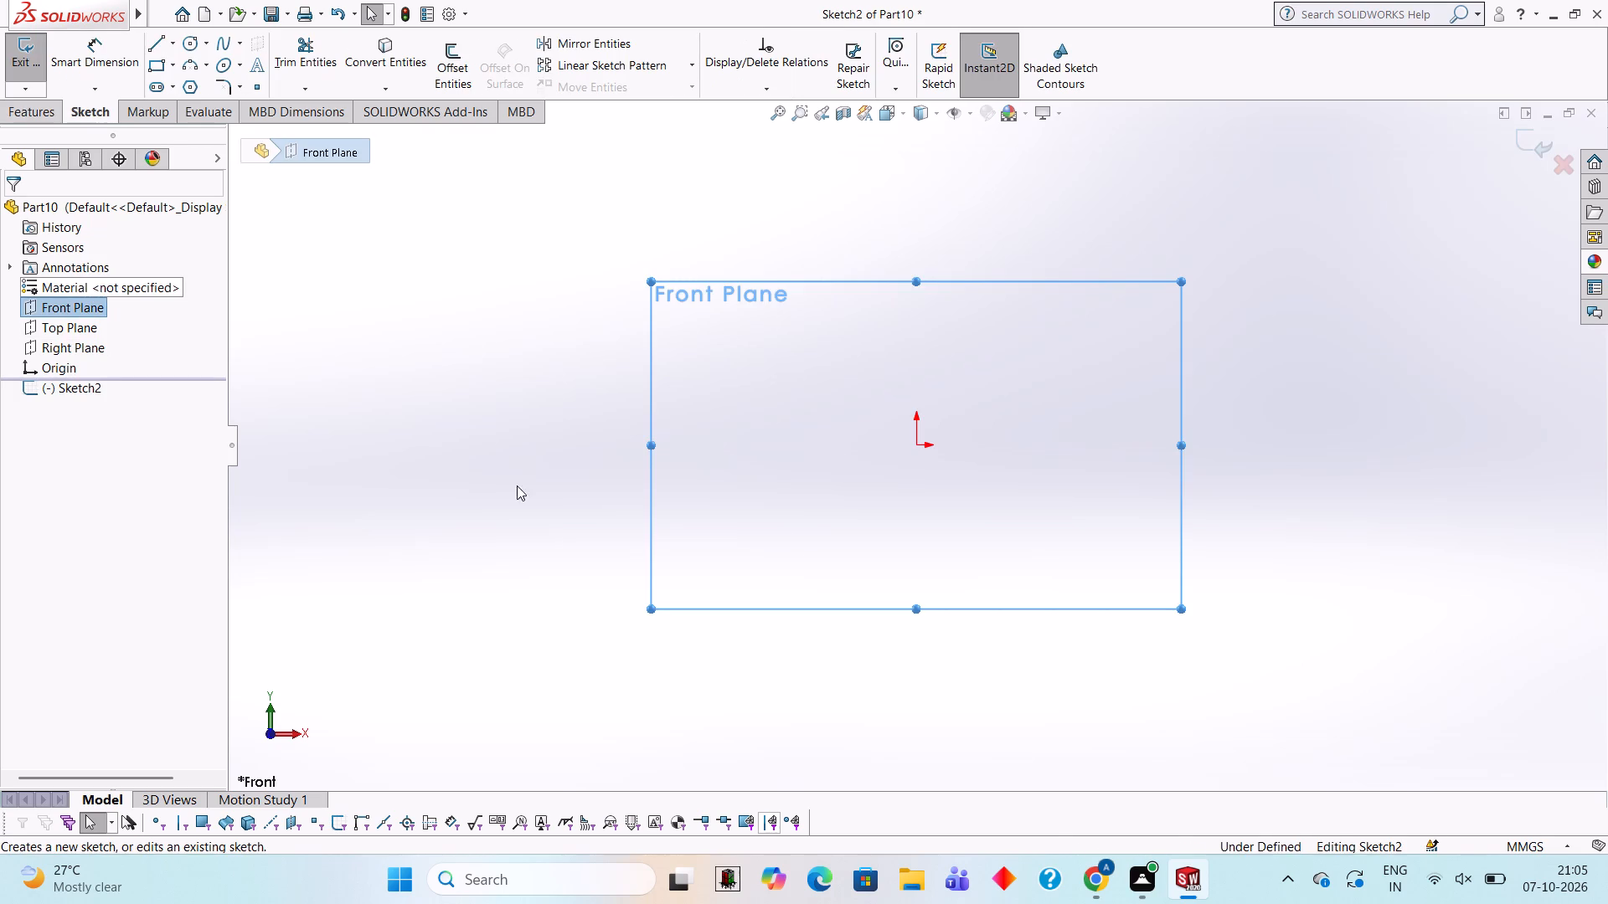
click(785, 424)
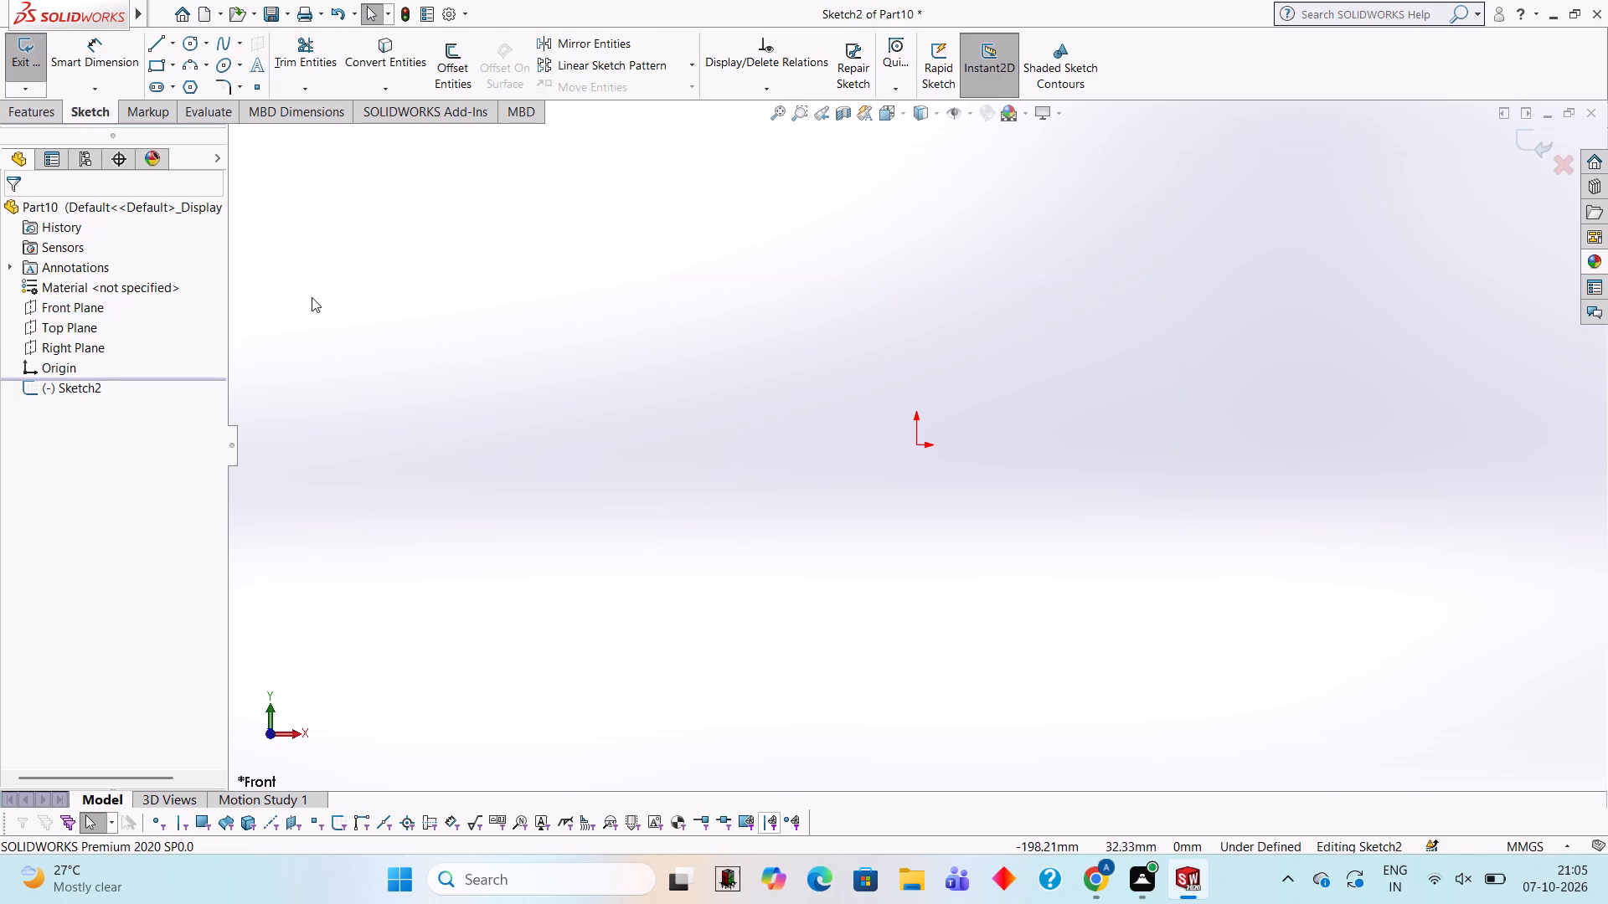
Sketch connected lines from the origin: 60 mm horizontally in +X, 50 mm vertically upward, and 60 mm horizontally back toward the Y axis.
click(147, 50)
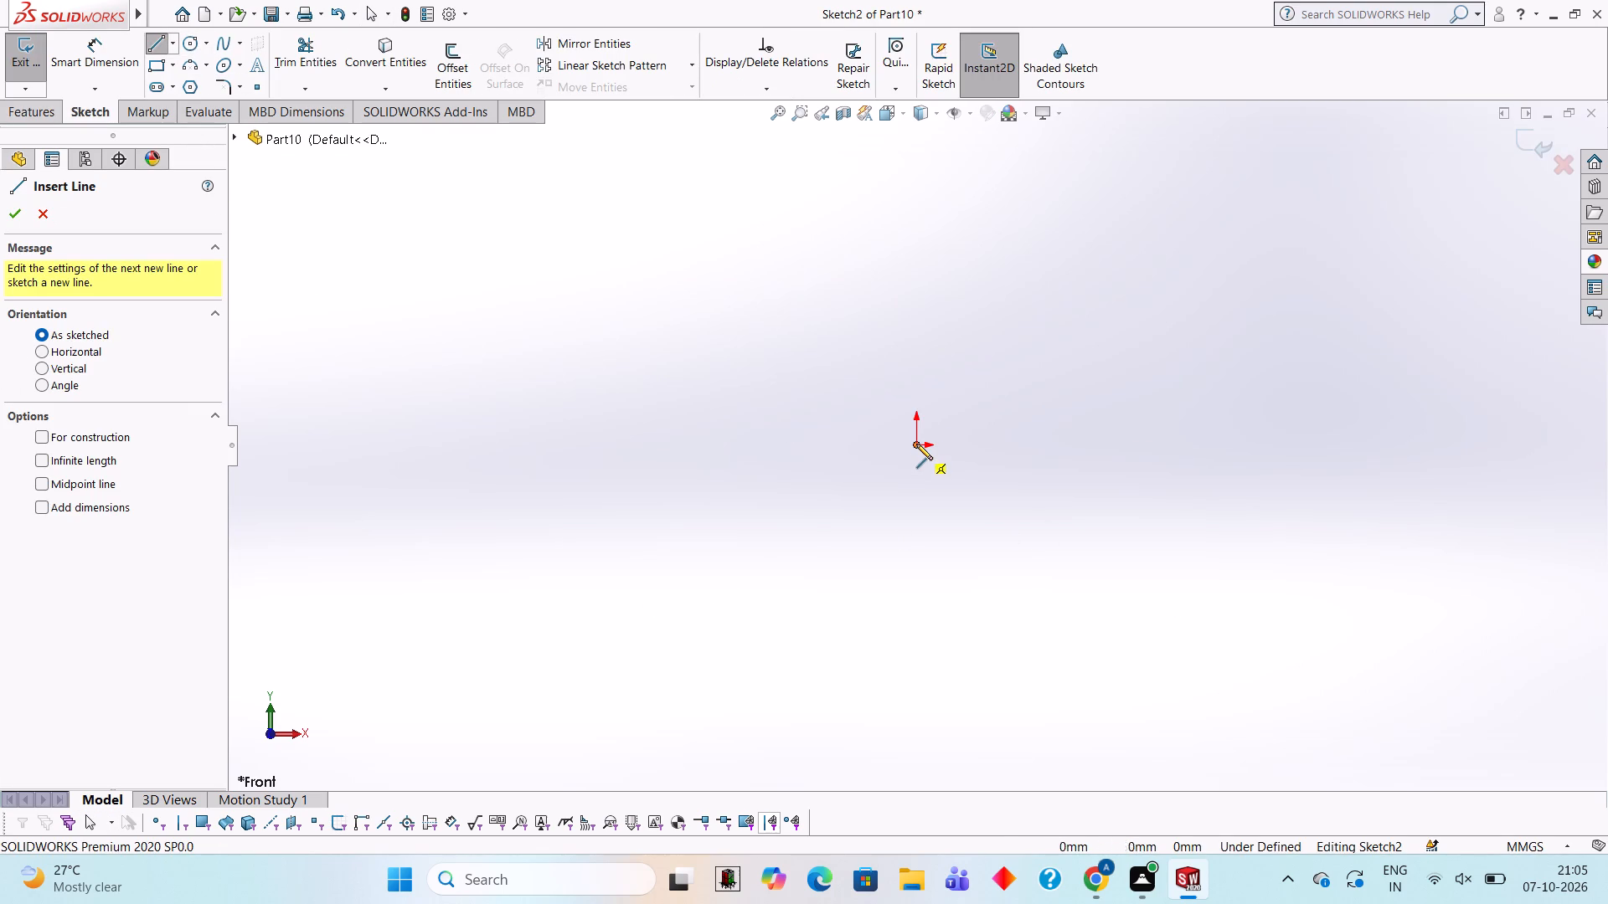
click(916, 444)
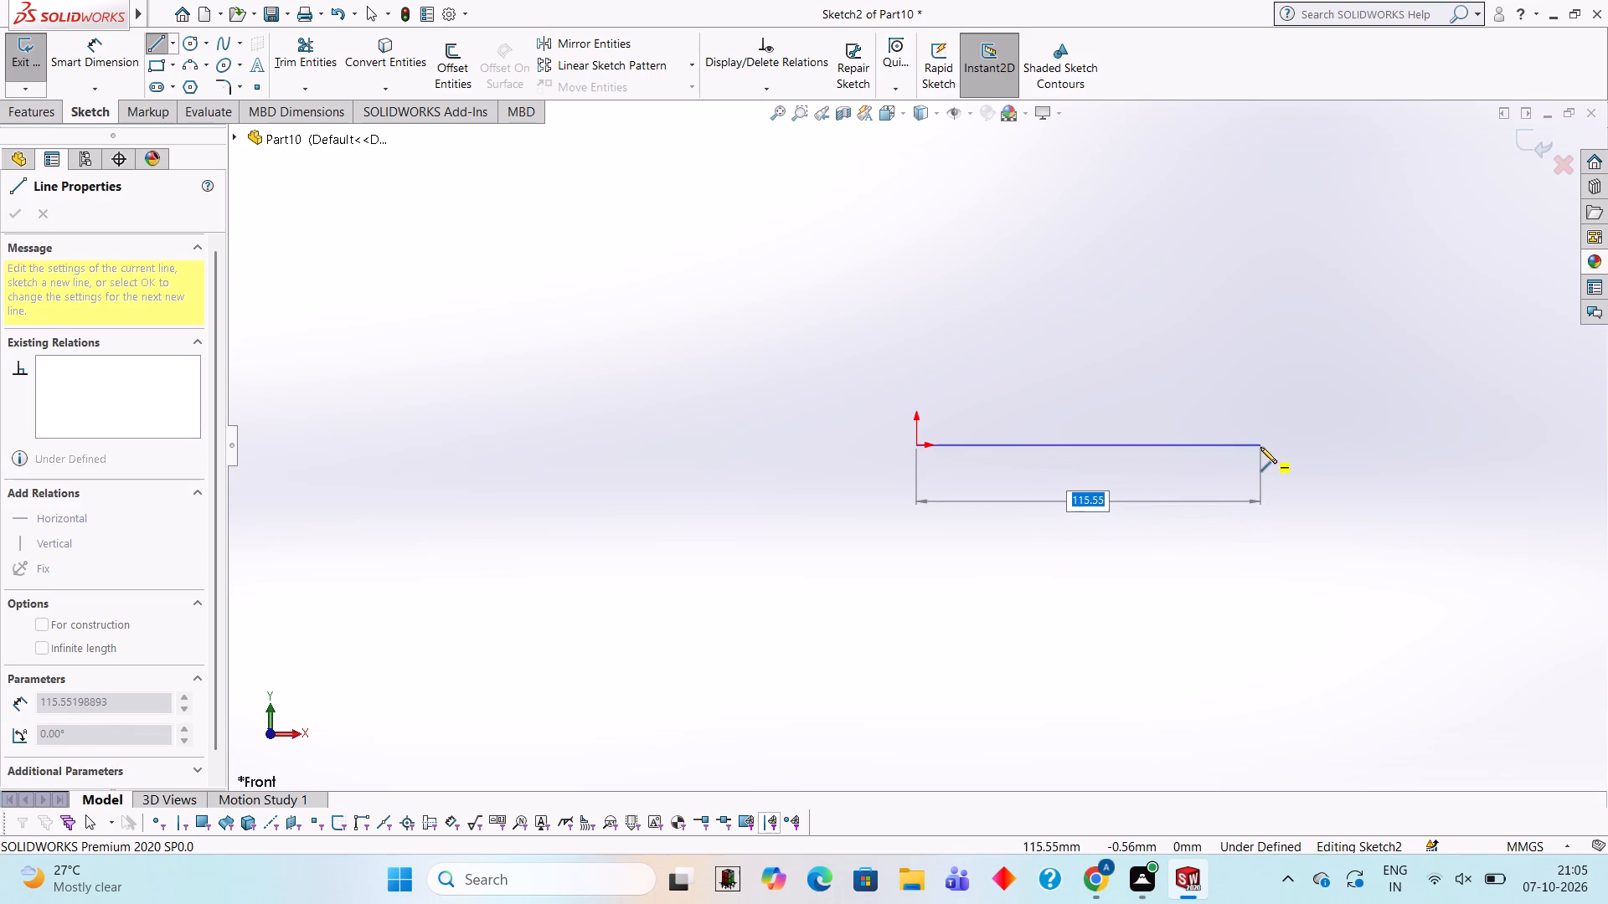
text(60)
key(Return)
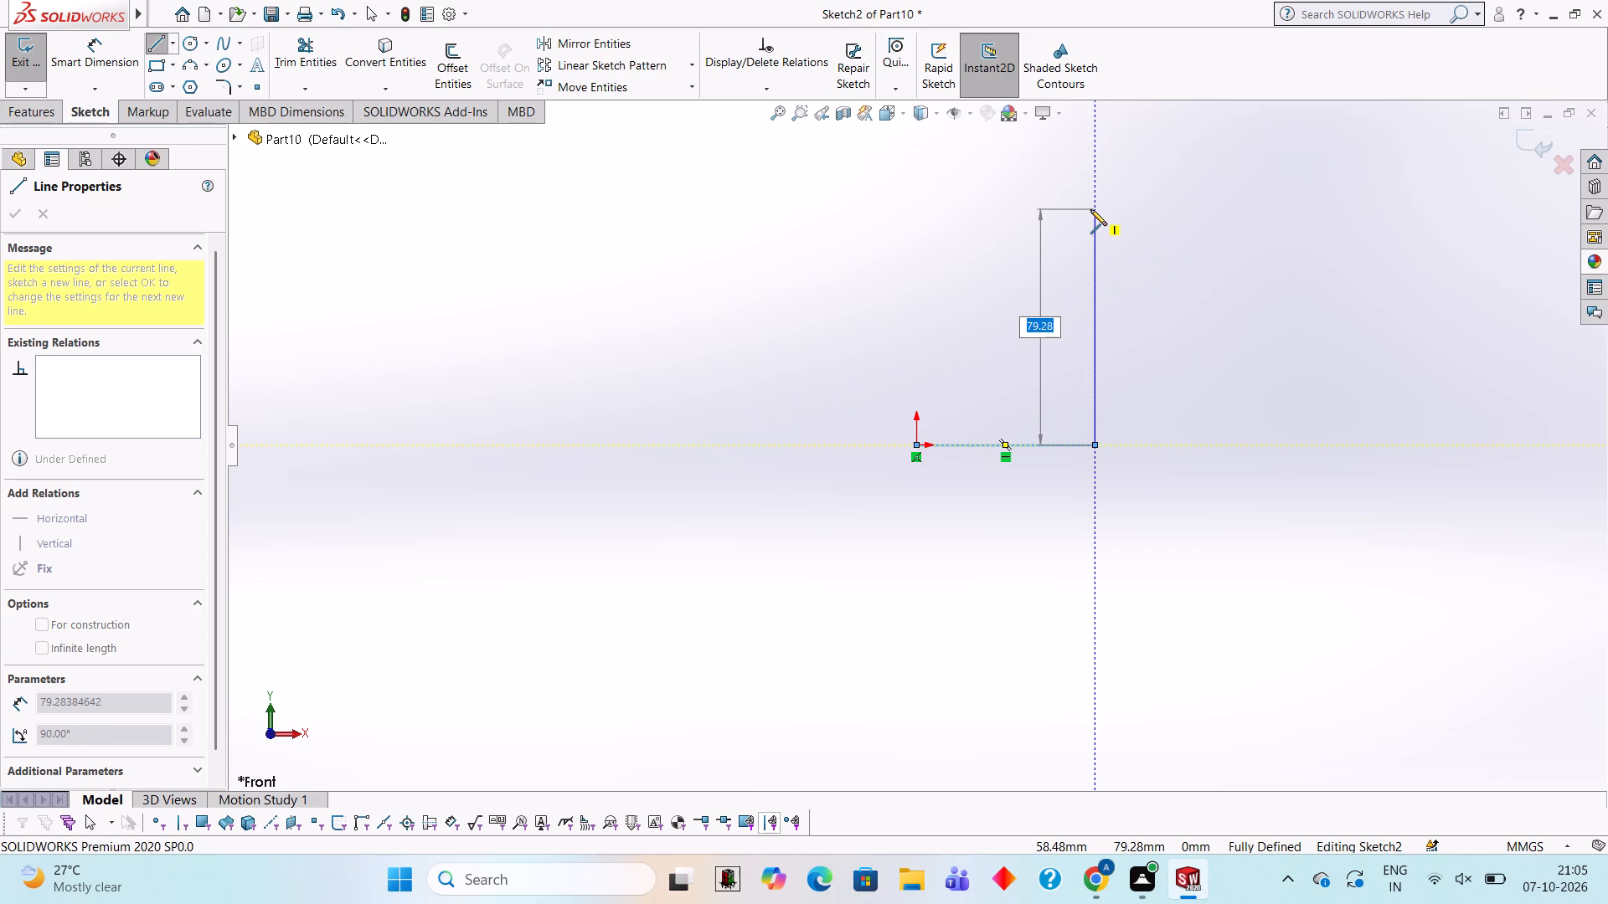
text(50)
key(Return)
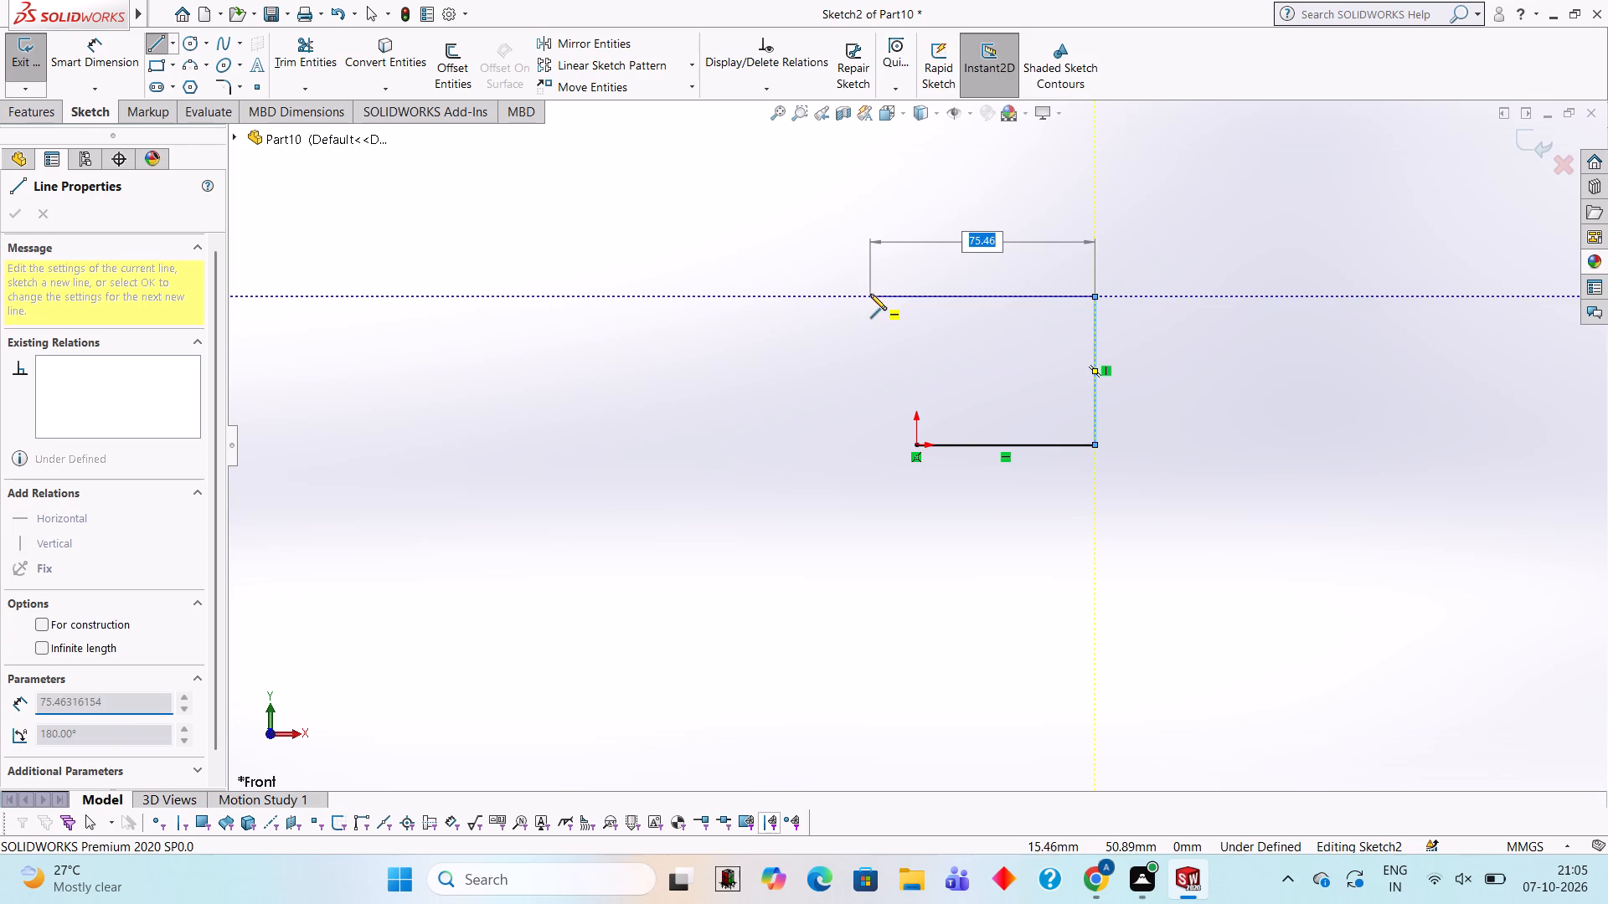
text(60)
key(Return)
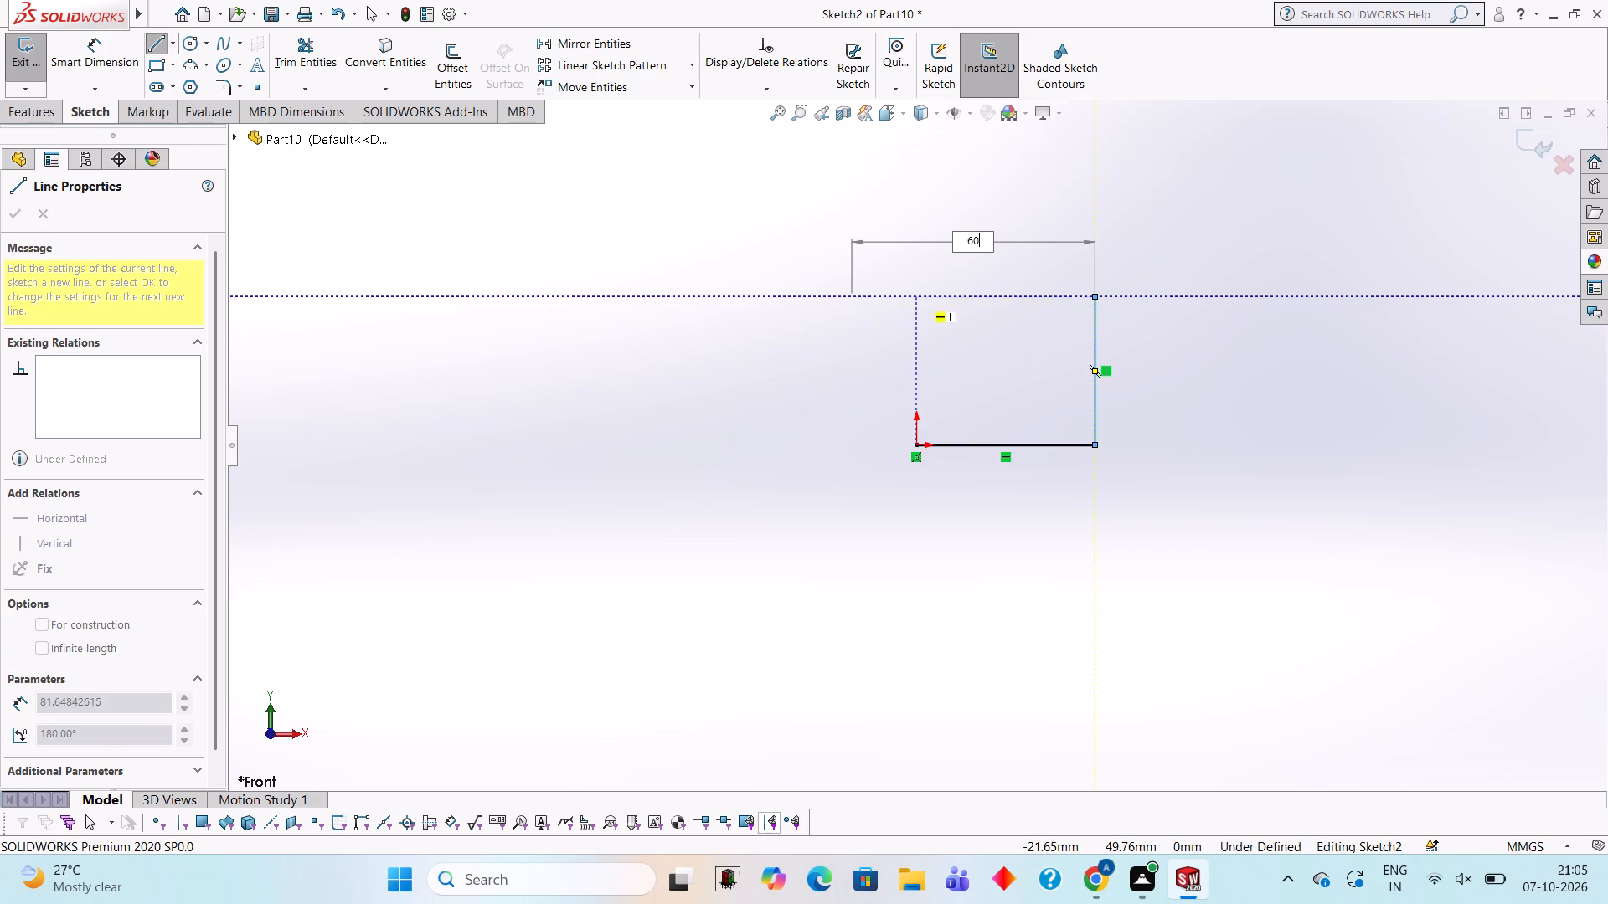
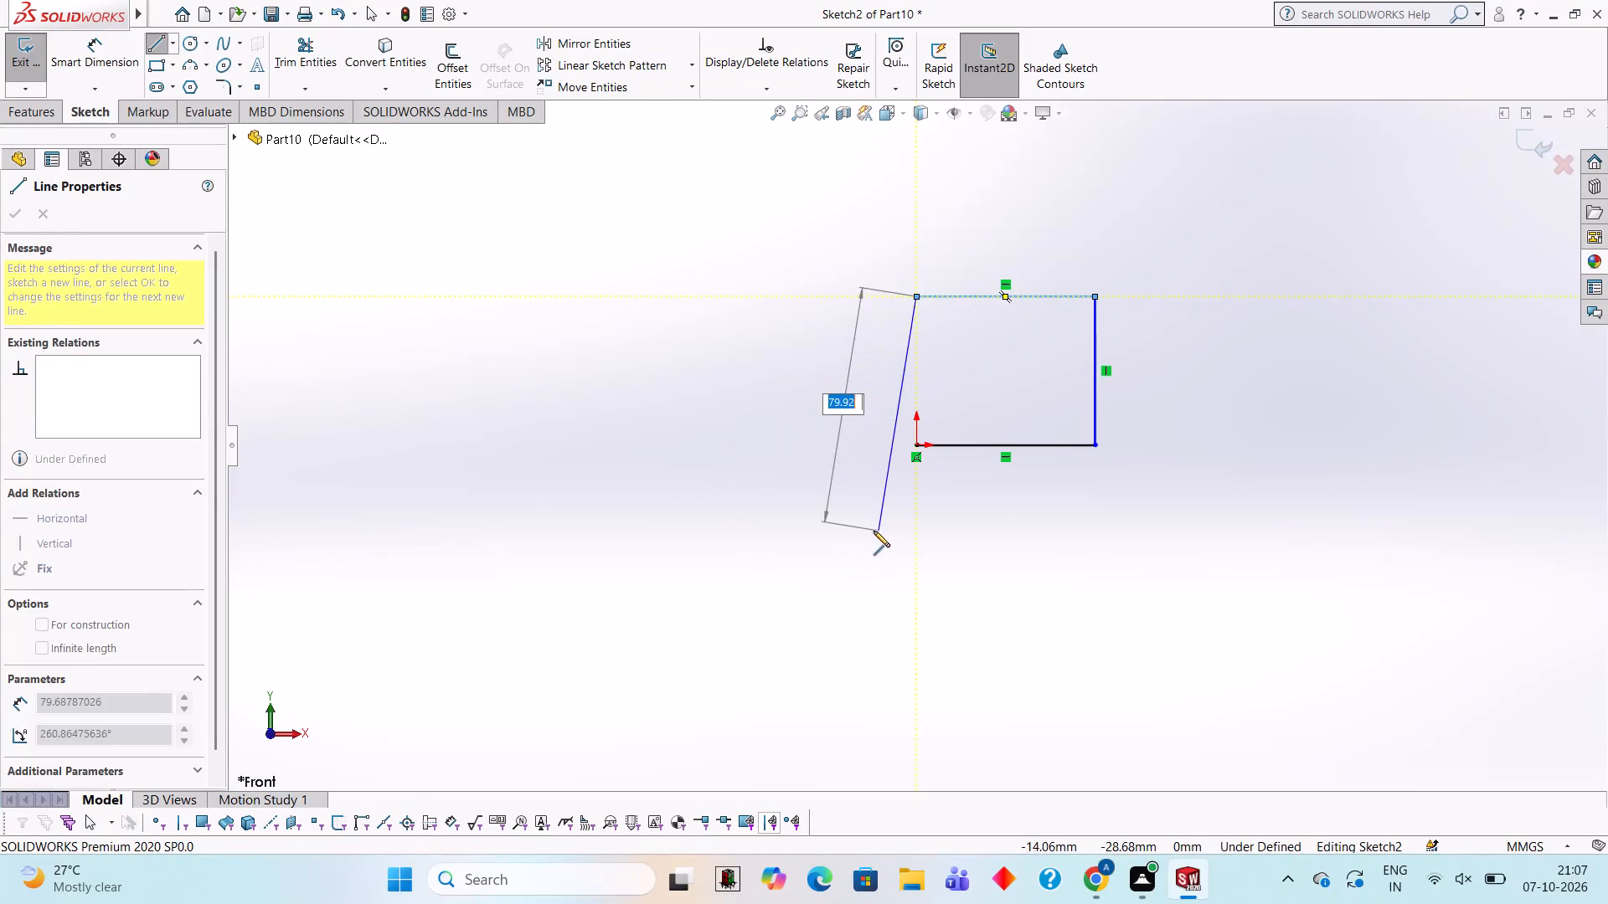
Close the profile with a 50 mm vertical line from the open end of the upper line down to the origin.
key(Escape)
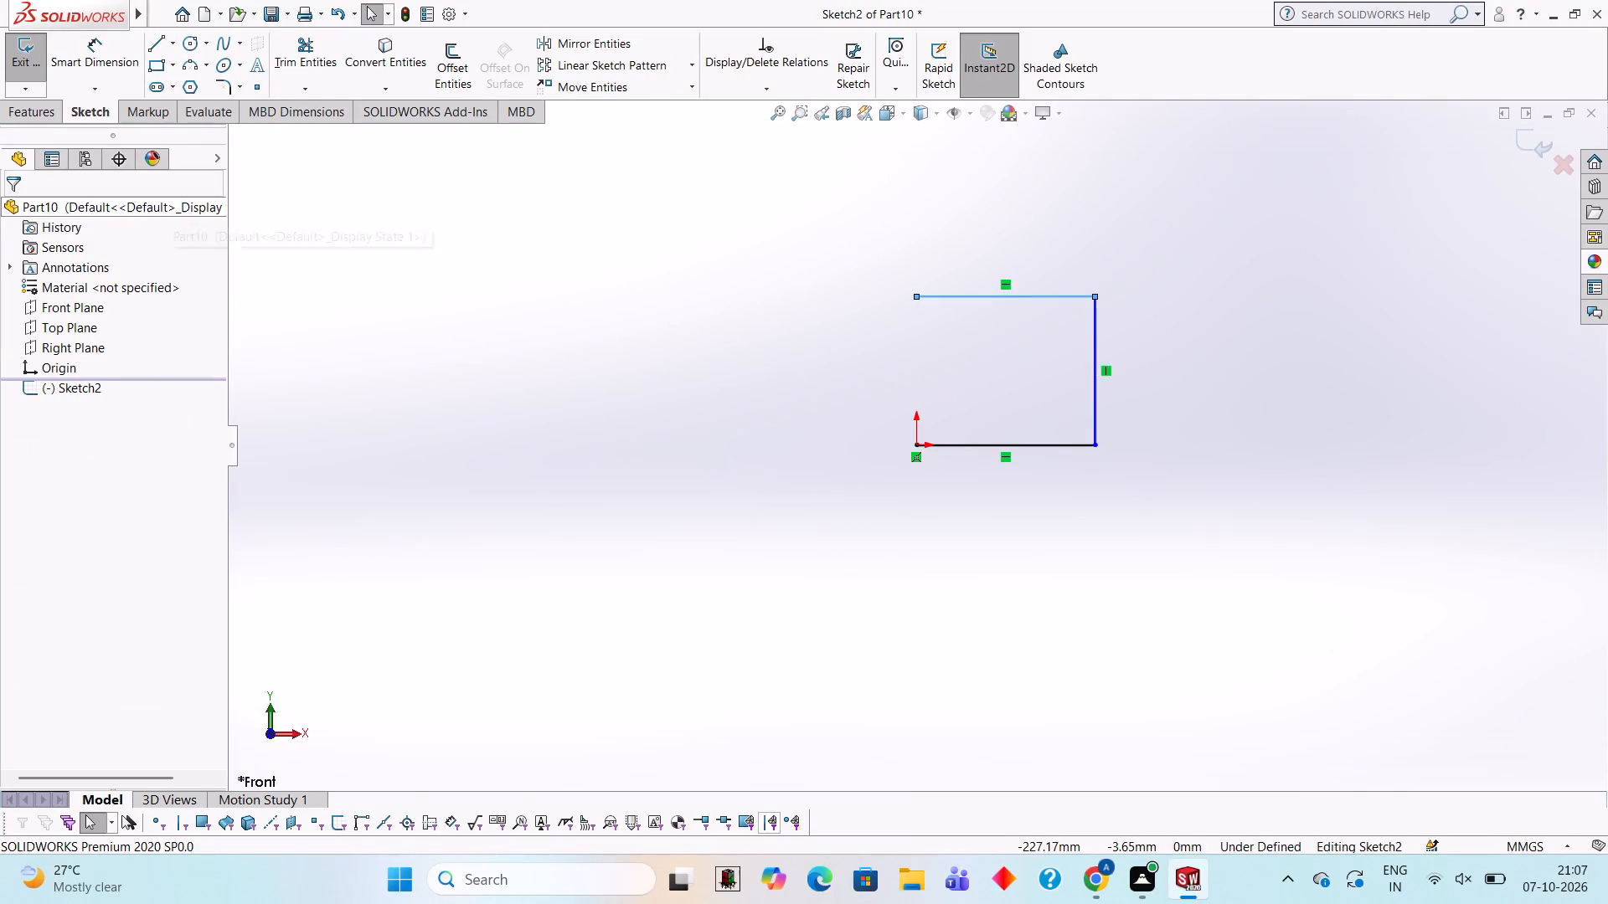
click(162, 46)
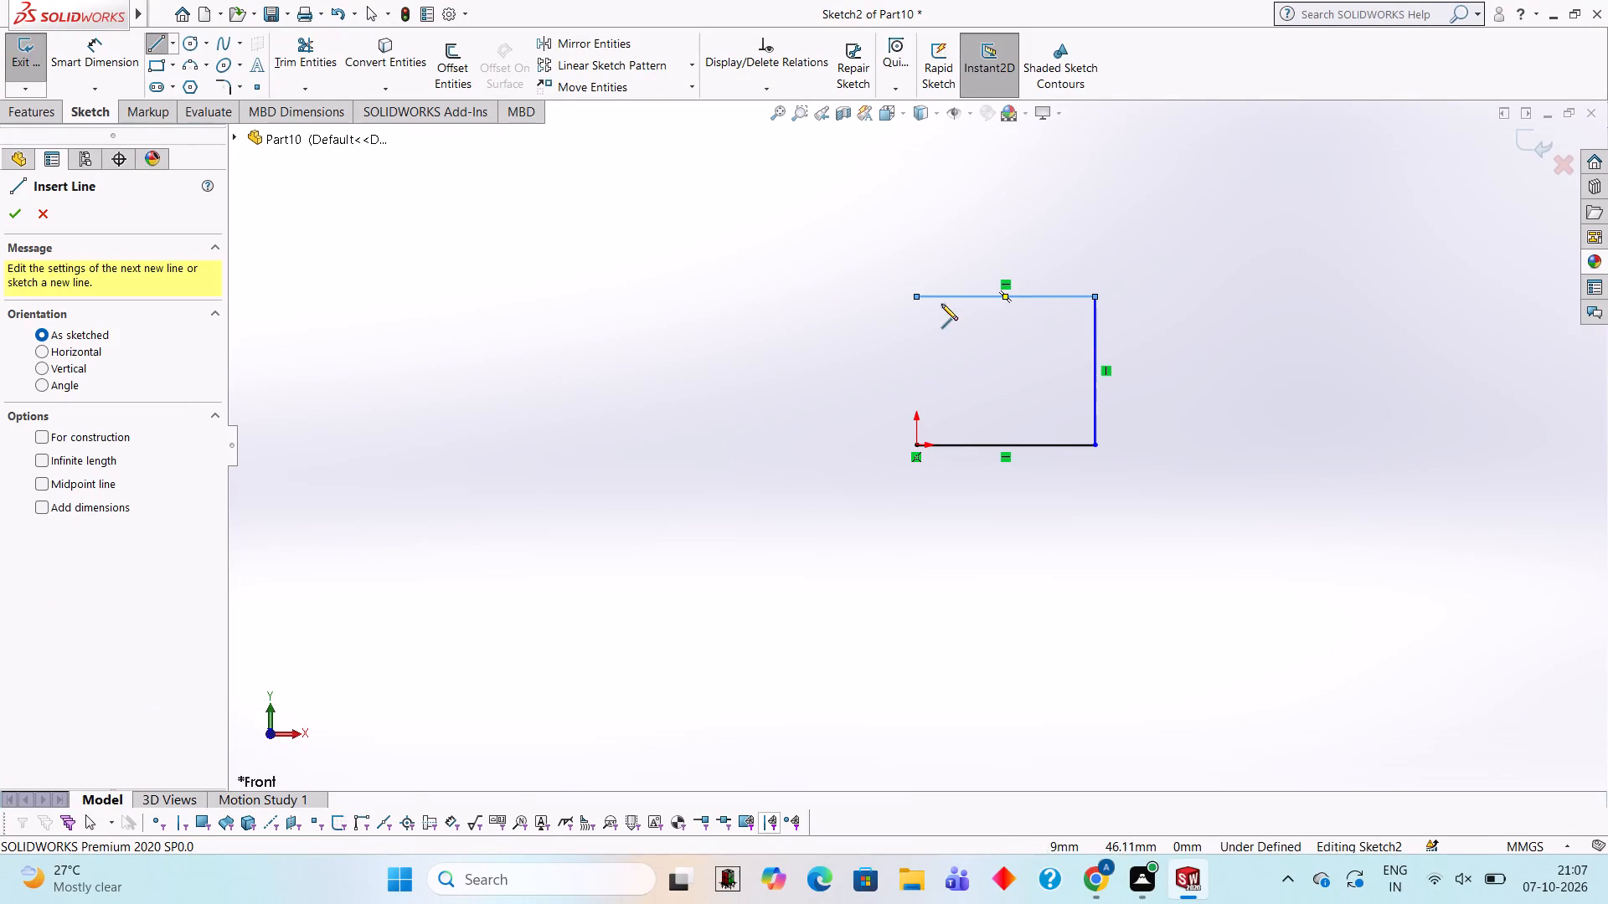
click(914, 295)
click(917, 447)
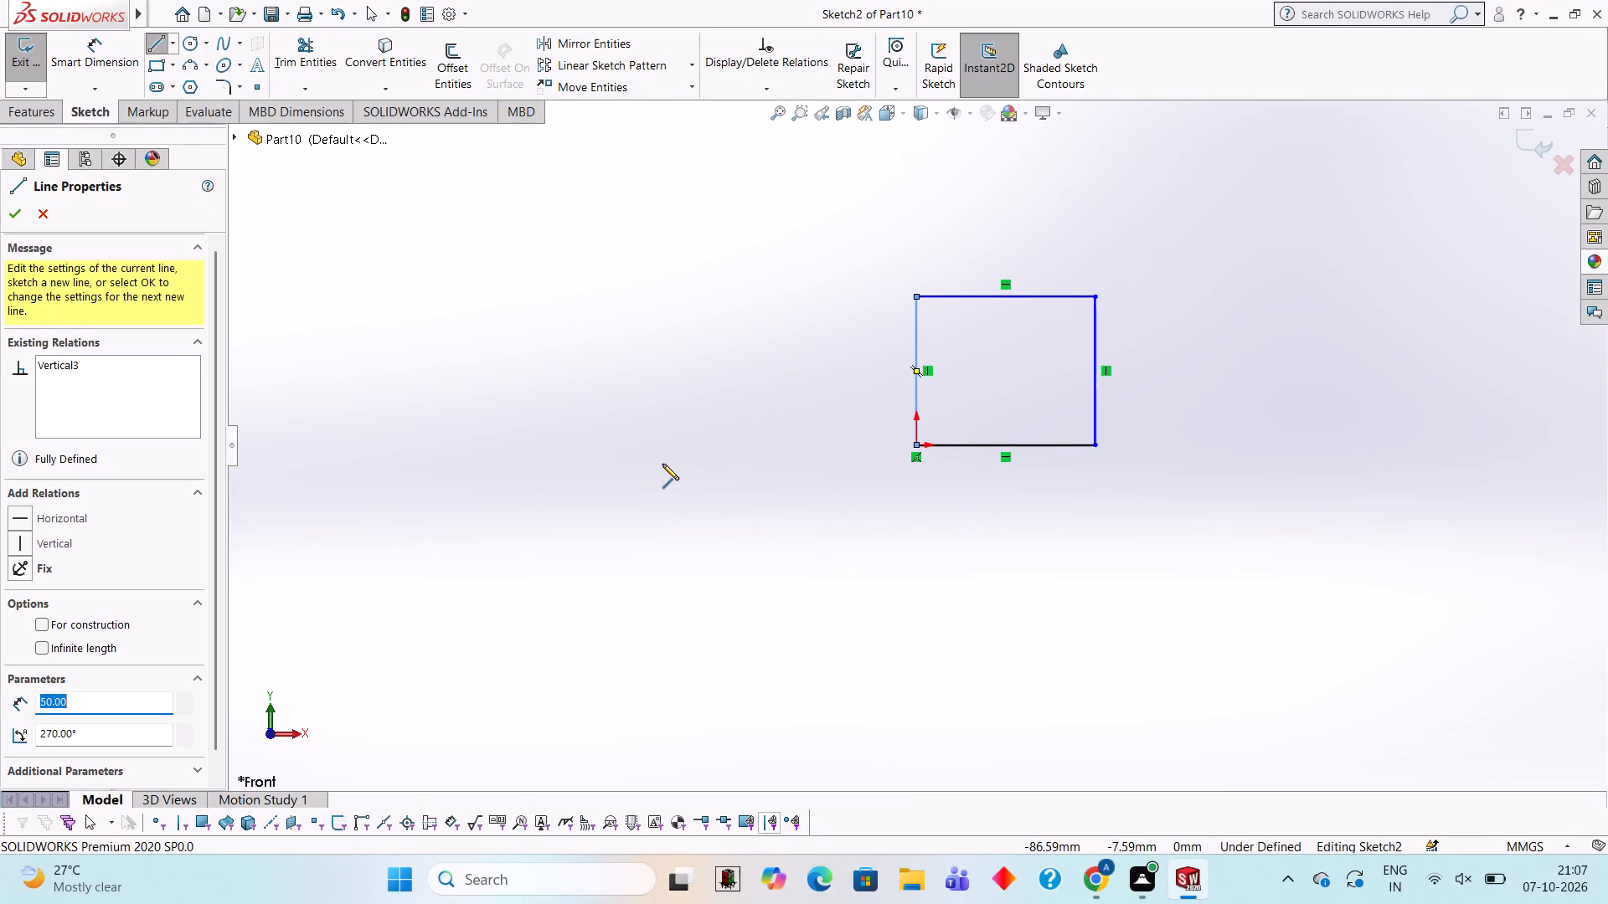
key(Escape)
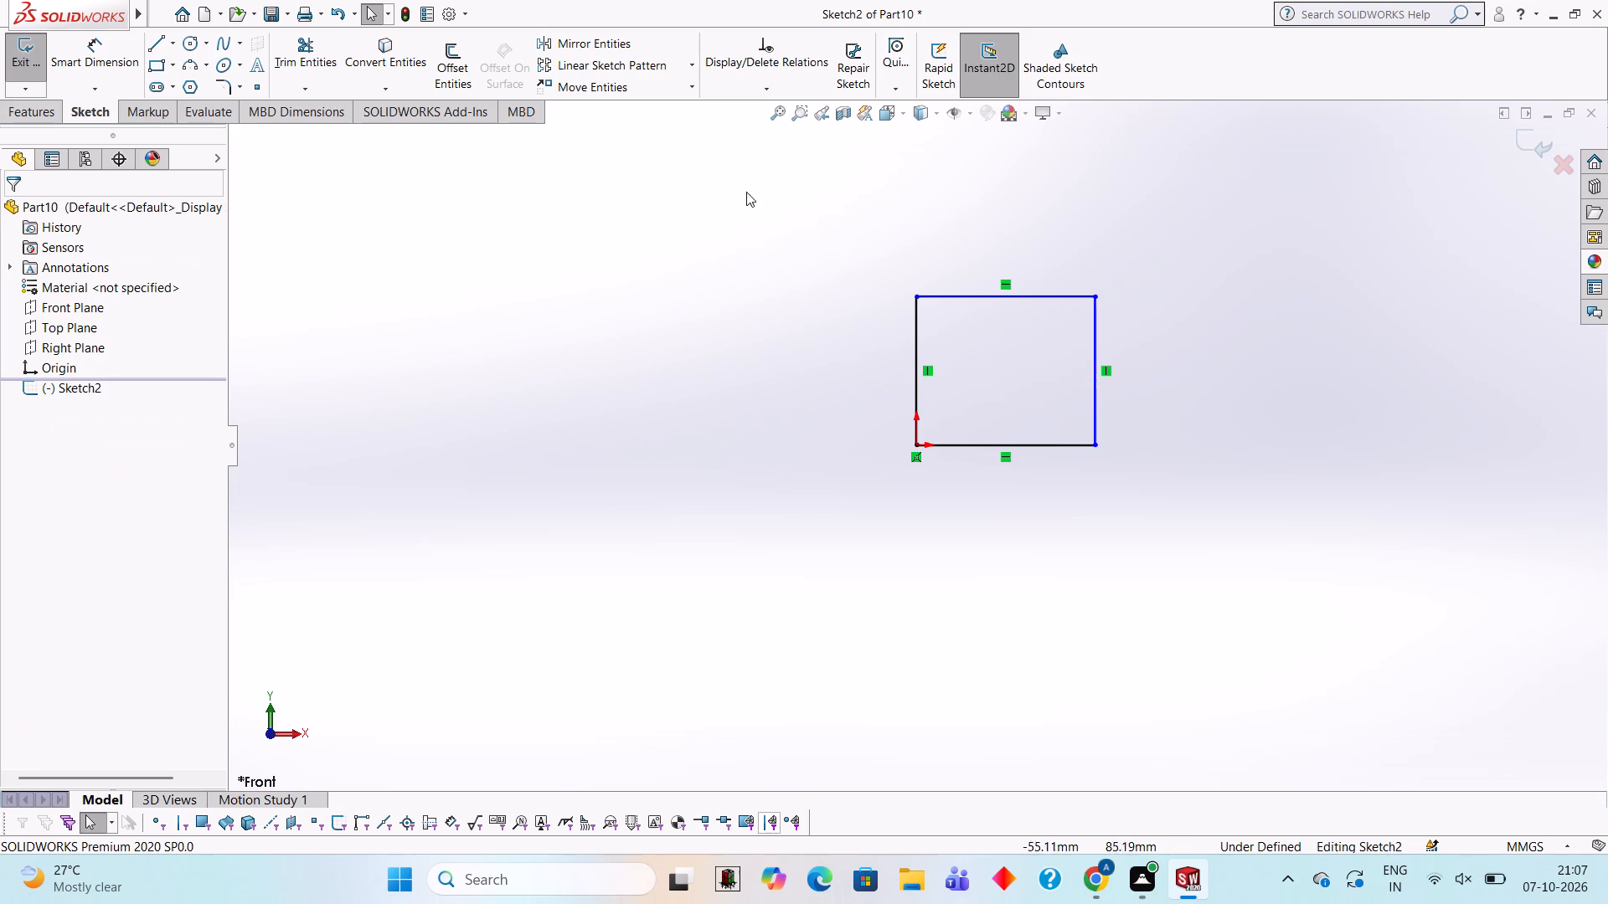
Extrude the closed rectangular profile as a blind boss 10 mm deep from the sketch plane.
click(47, 115)
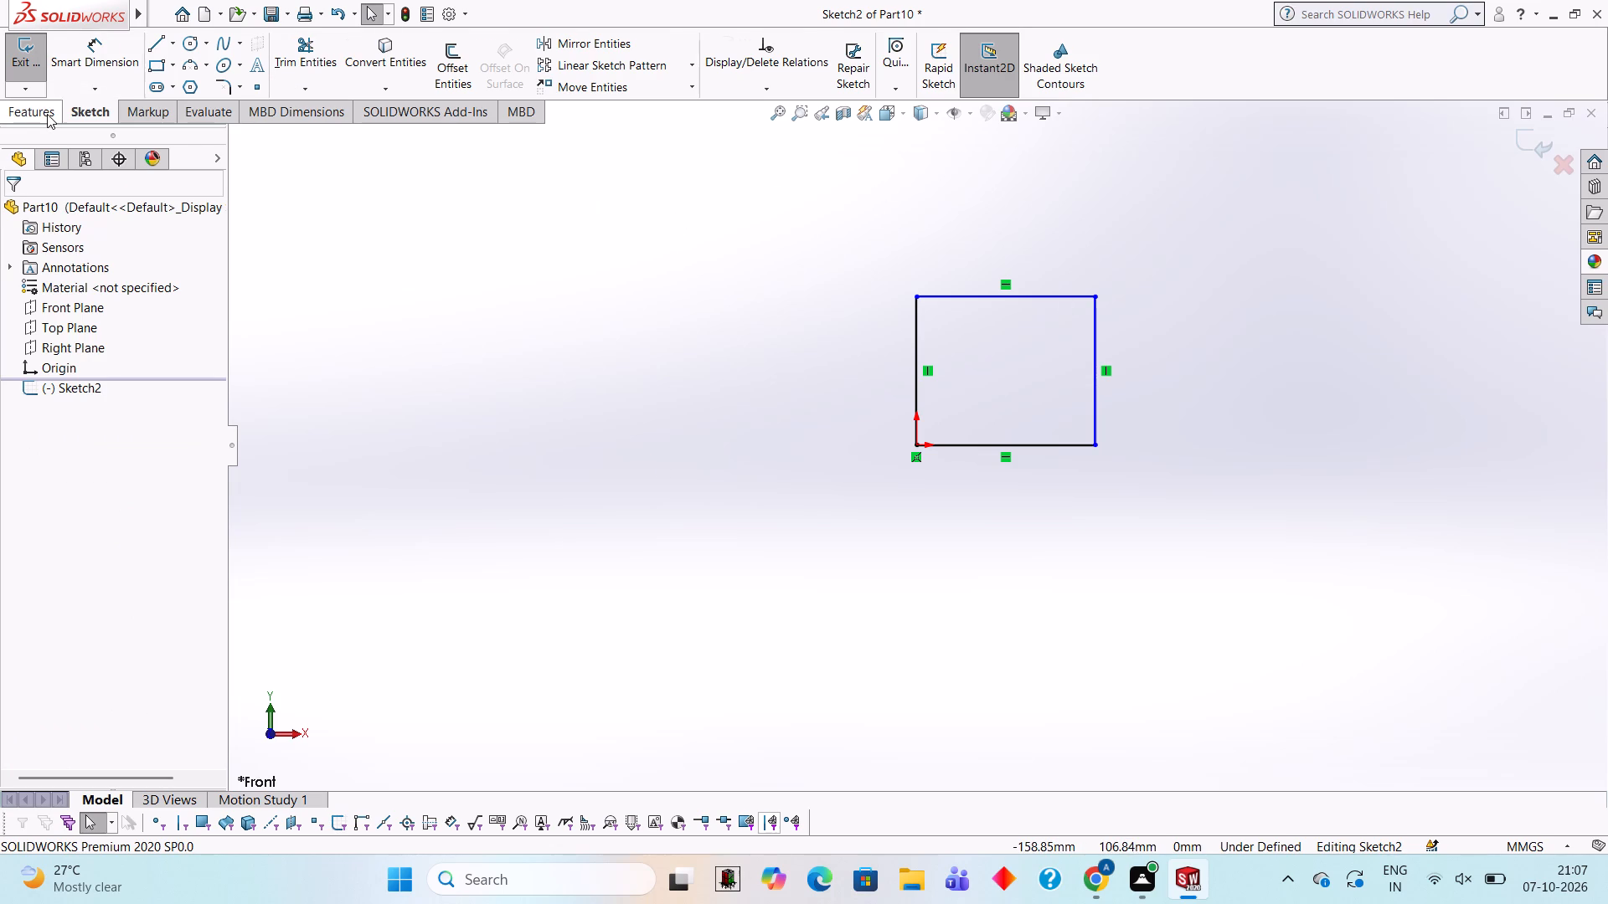
click(45, 74)
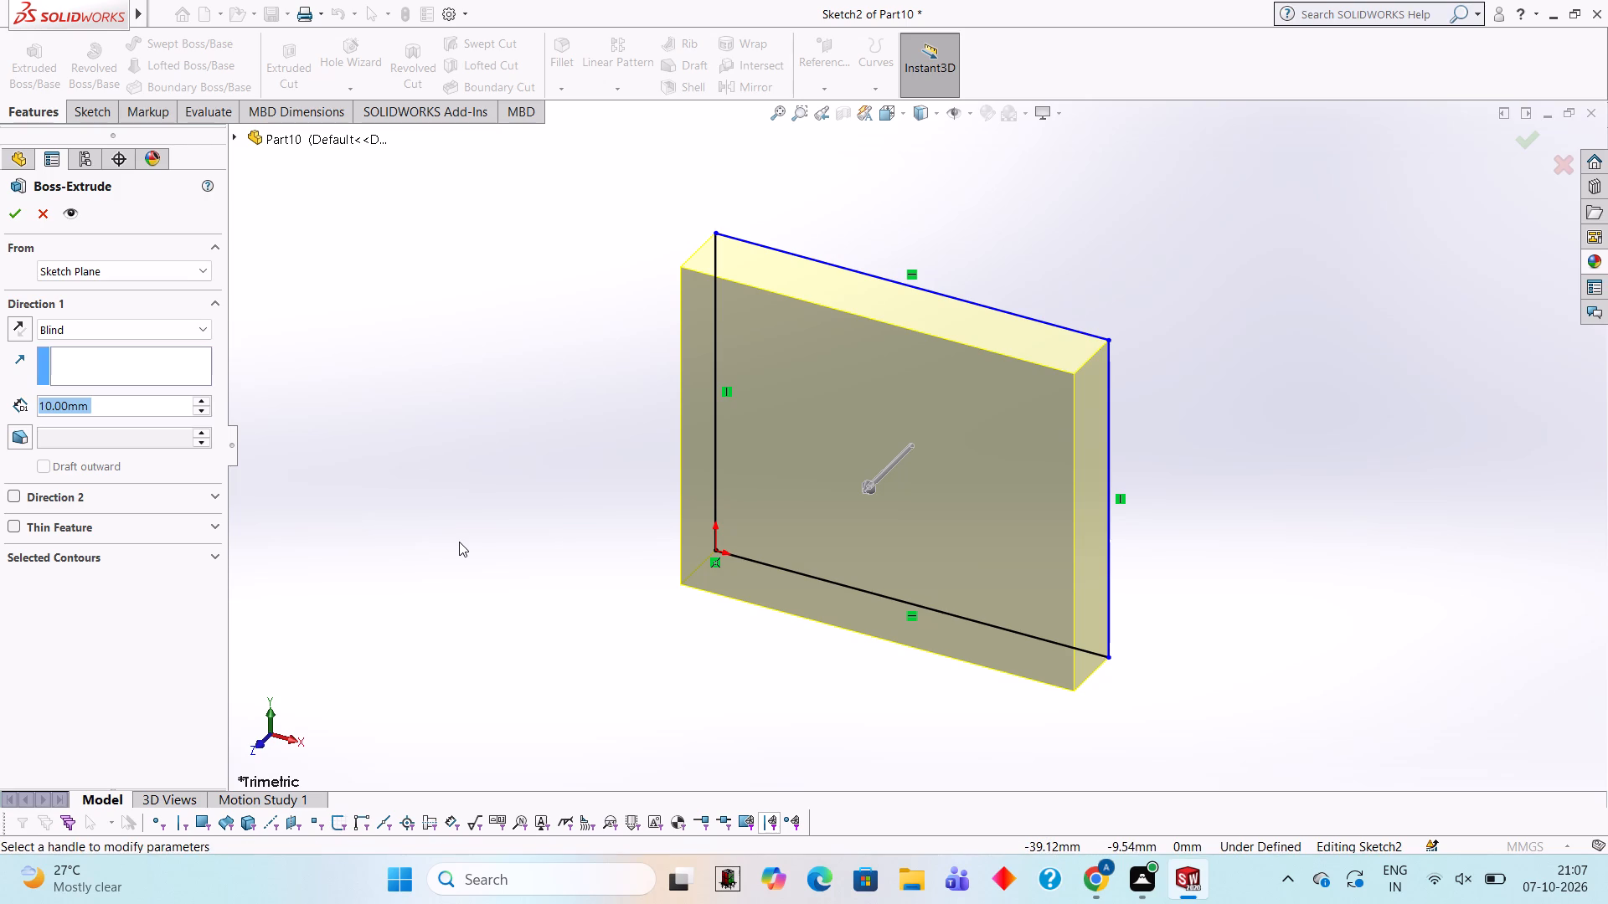
text(50)
key(Return)
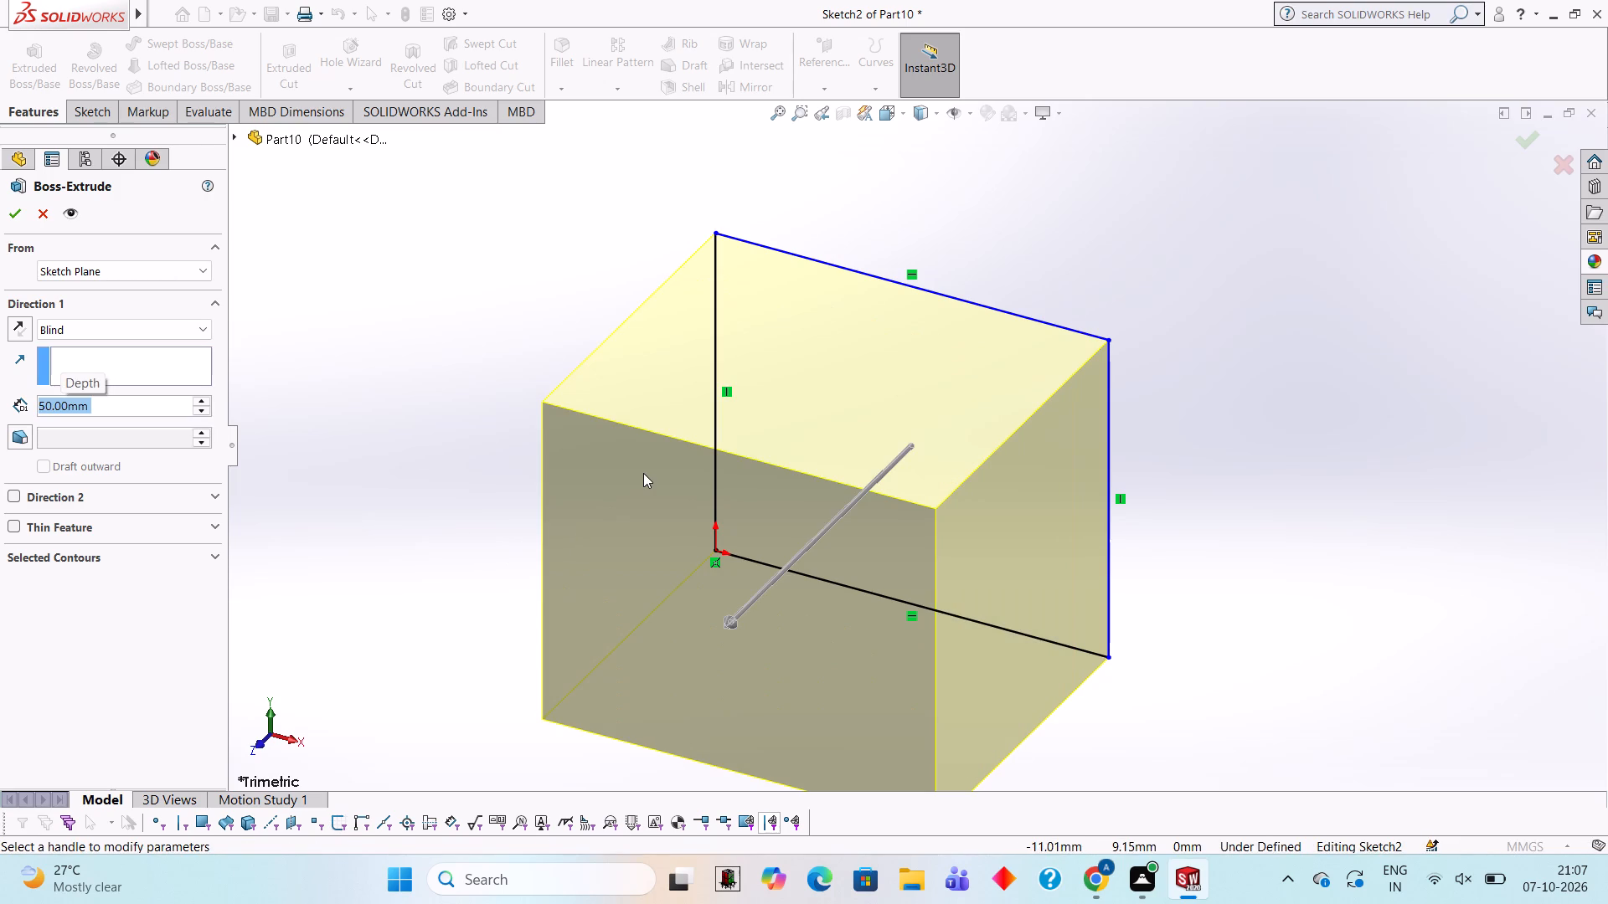
text(10)
key(Return)
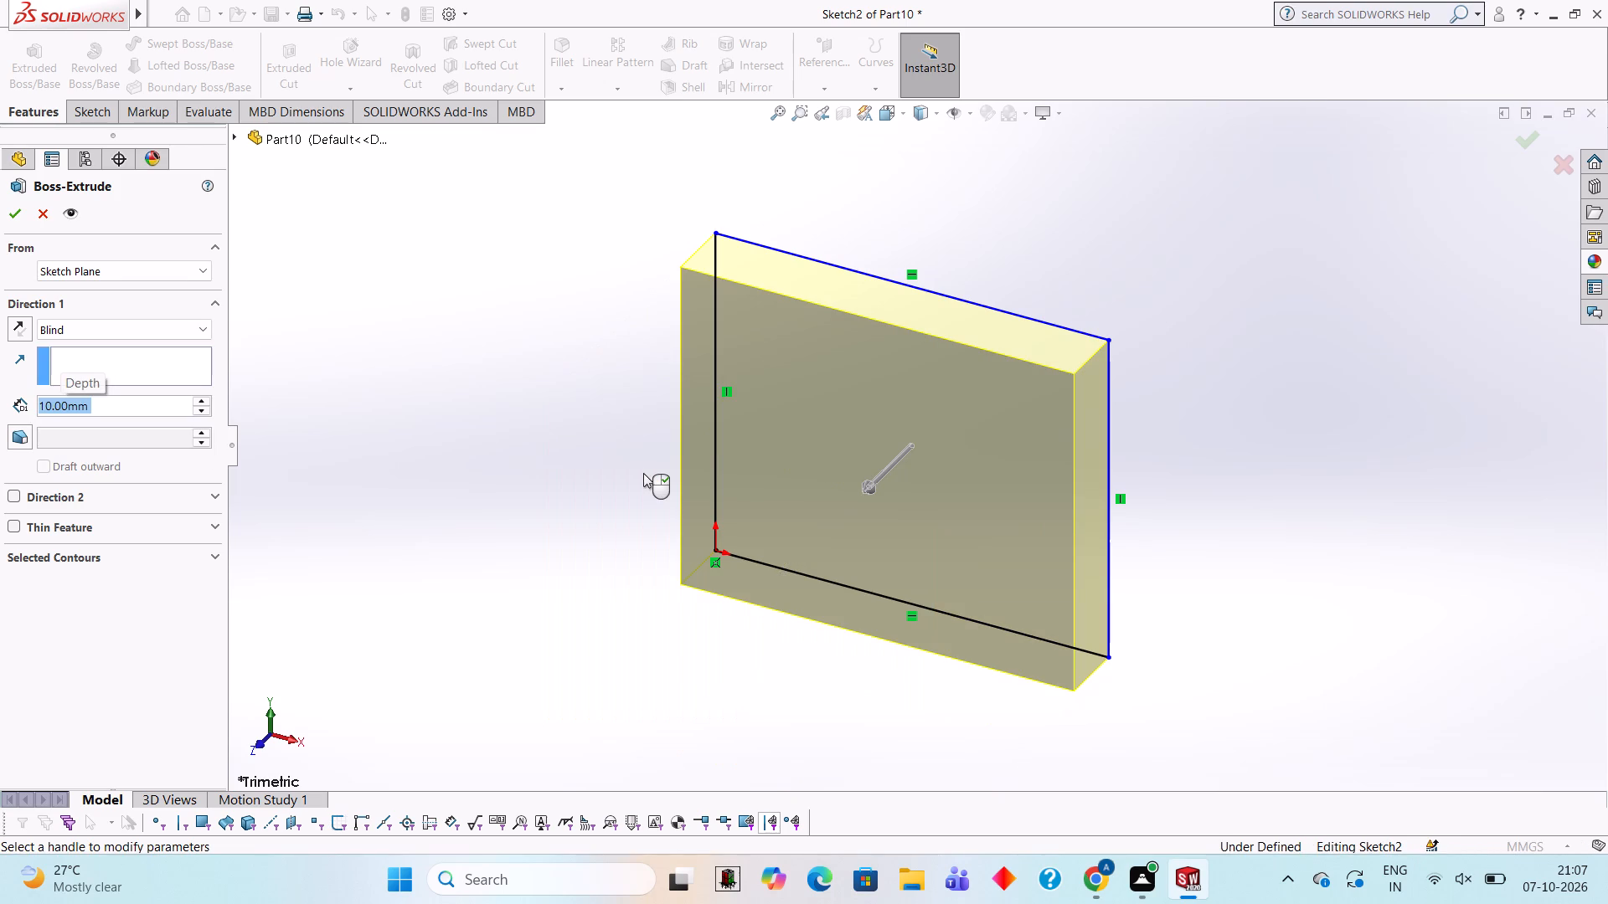
click(23, 208)
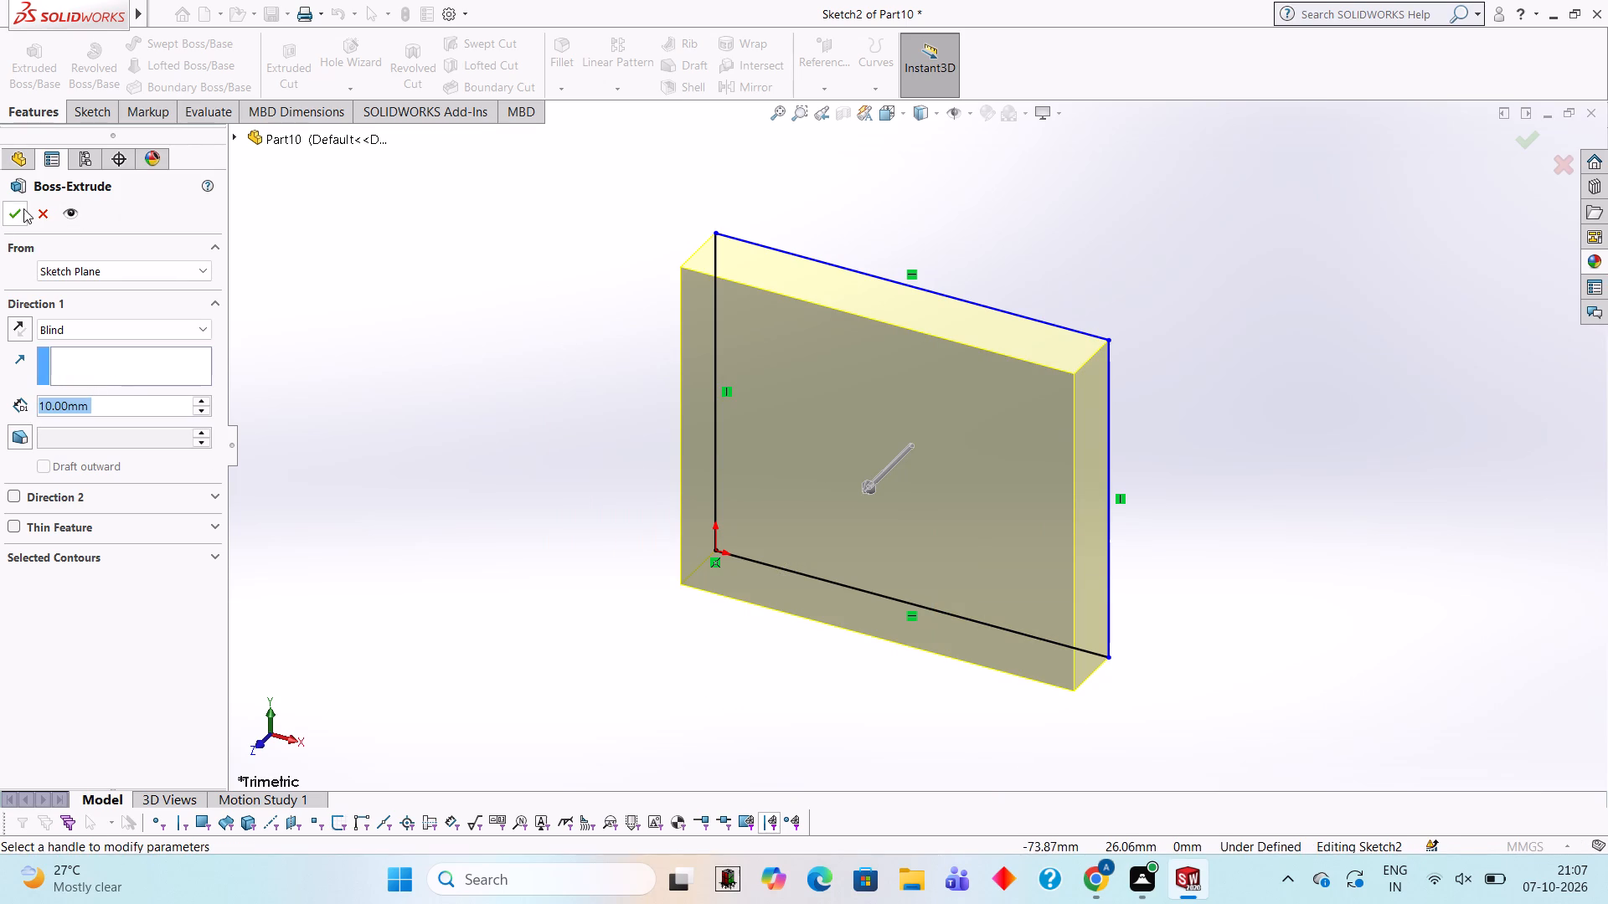
click(482, 327)
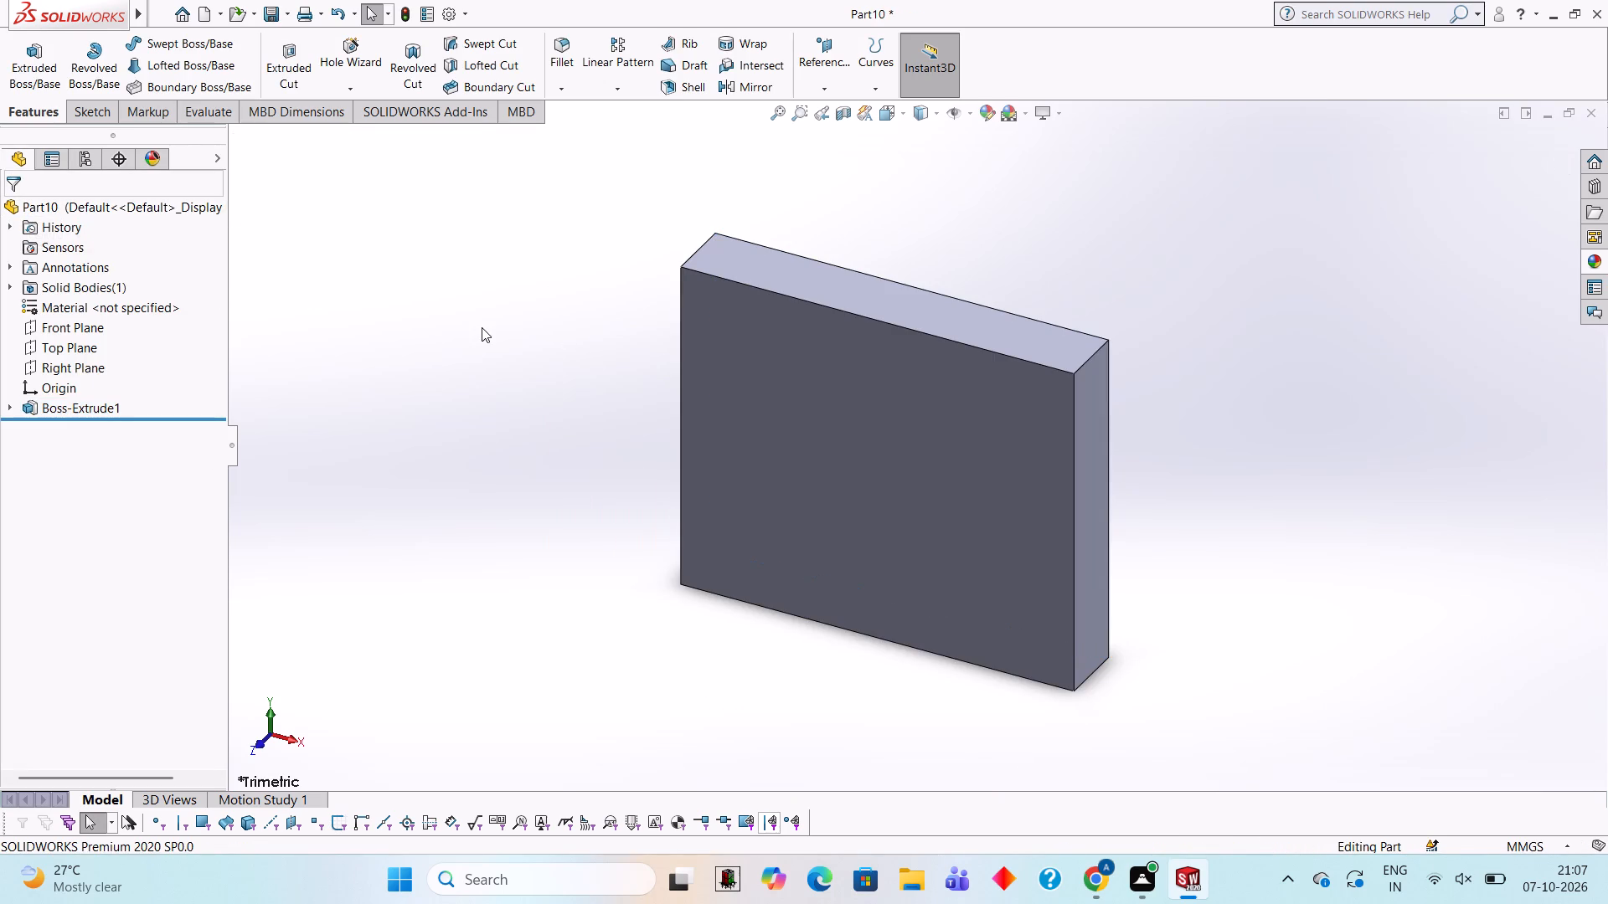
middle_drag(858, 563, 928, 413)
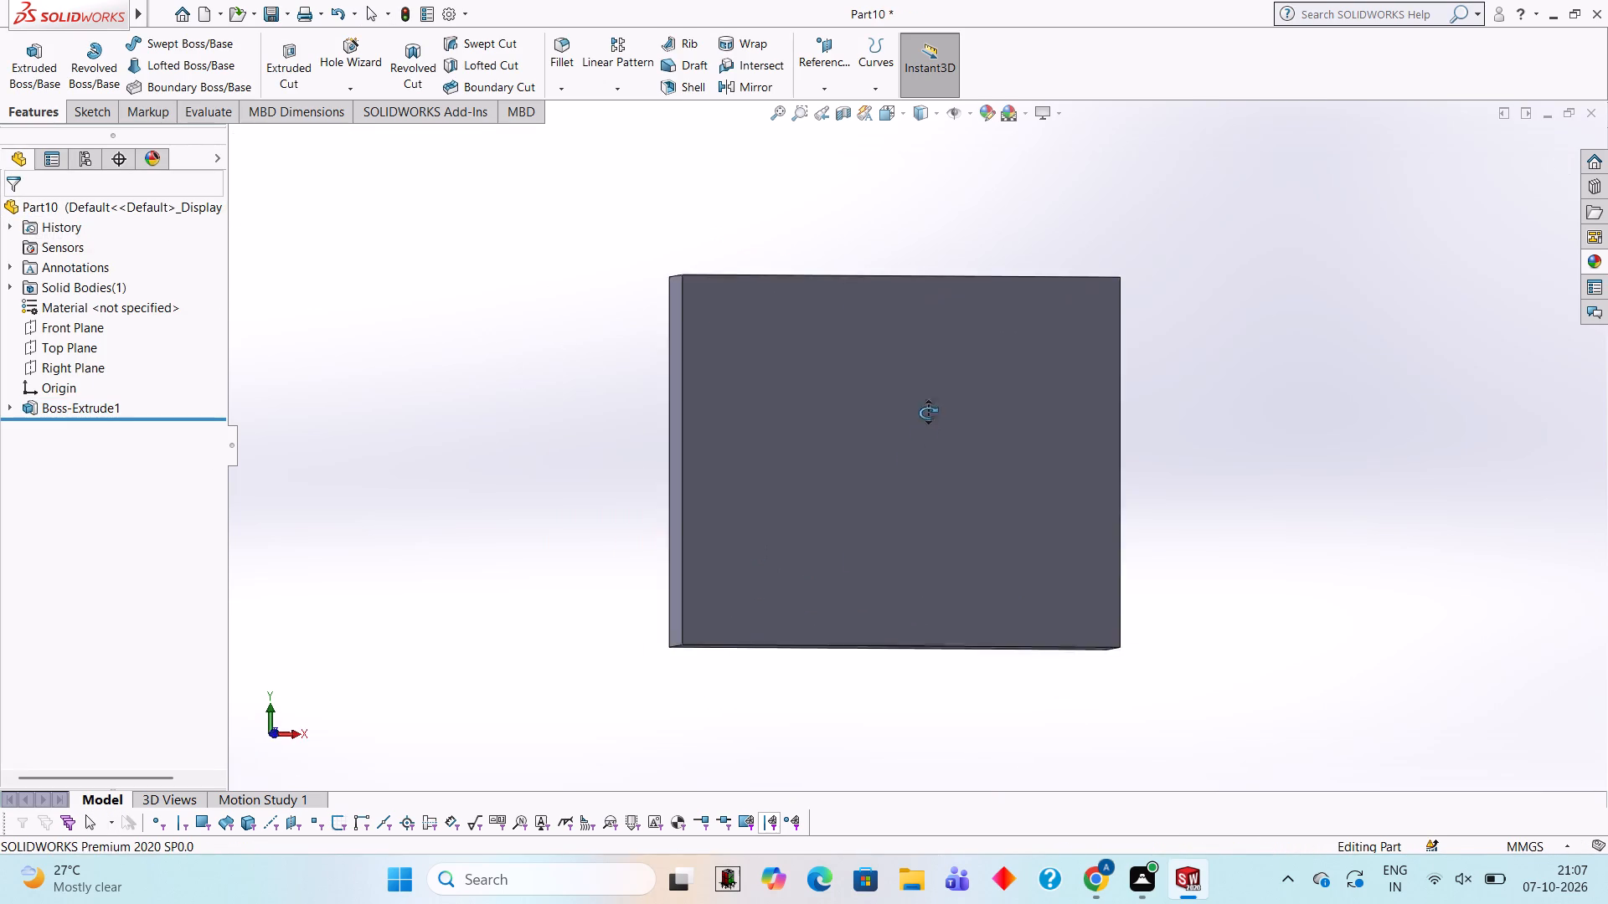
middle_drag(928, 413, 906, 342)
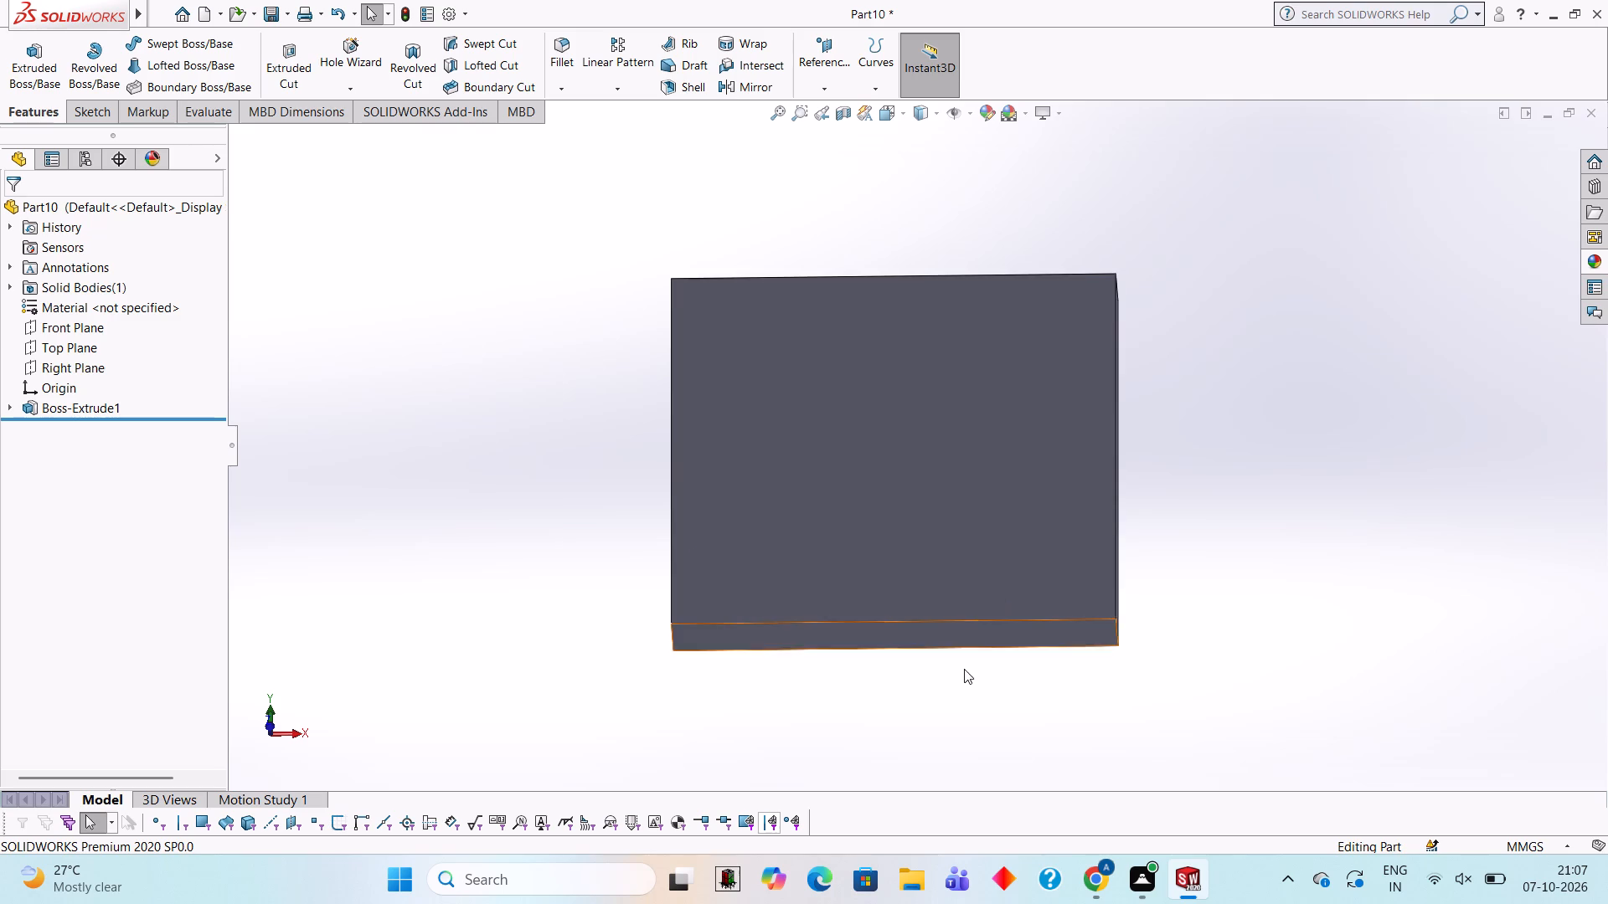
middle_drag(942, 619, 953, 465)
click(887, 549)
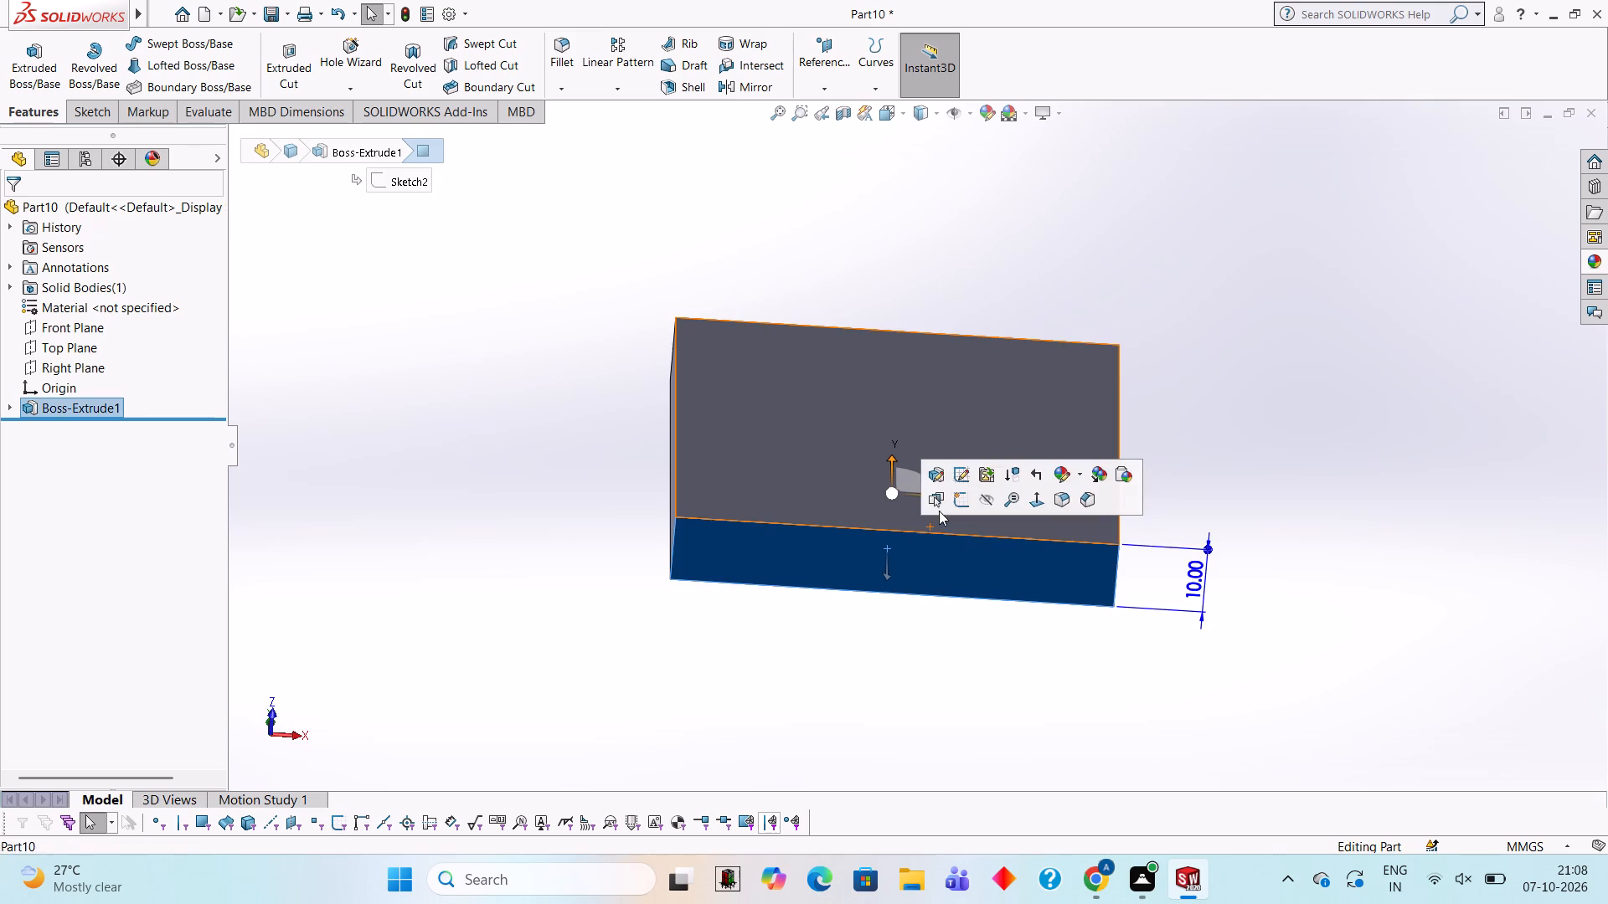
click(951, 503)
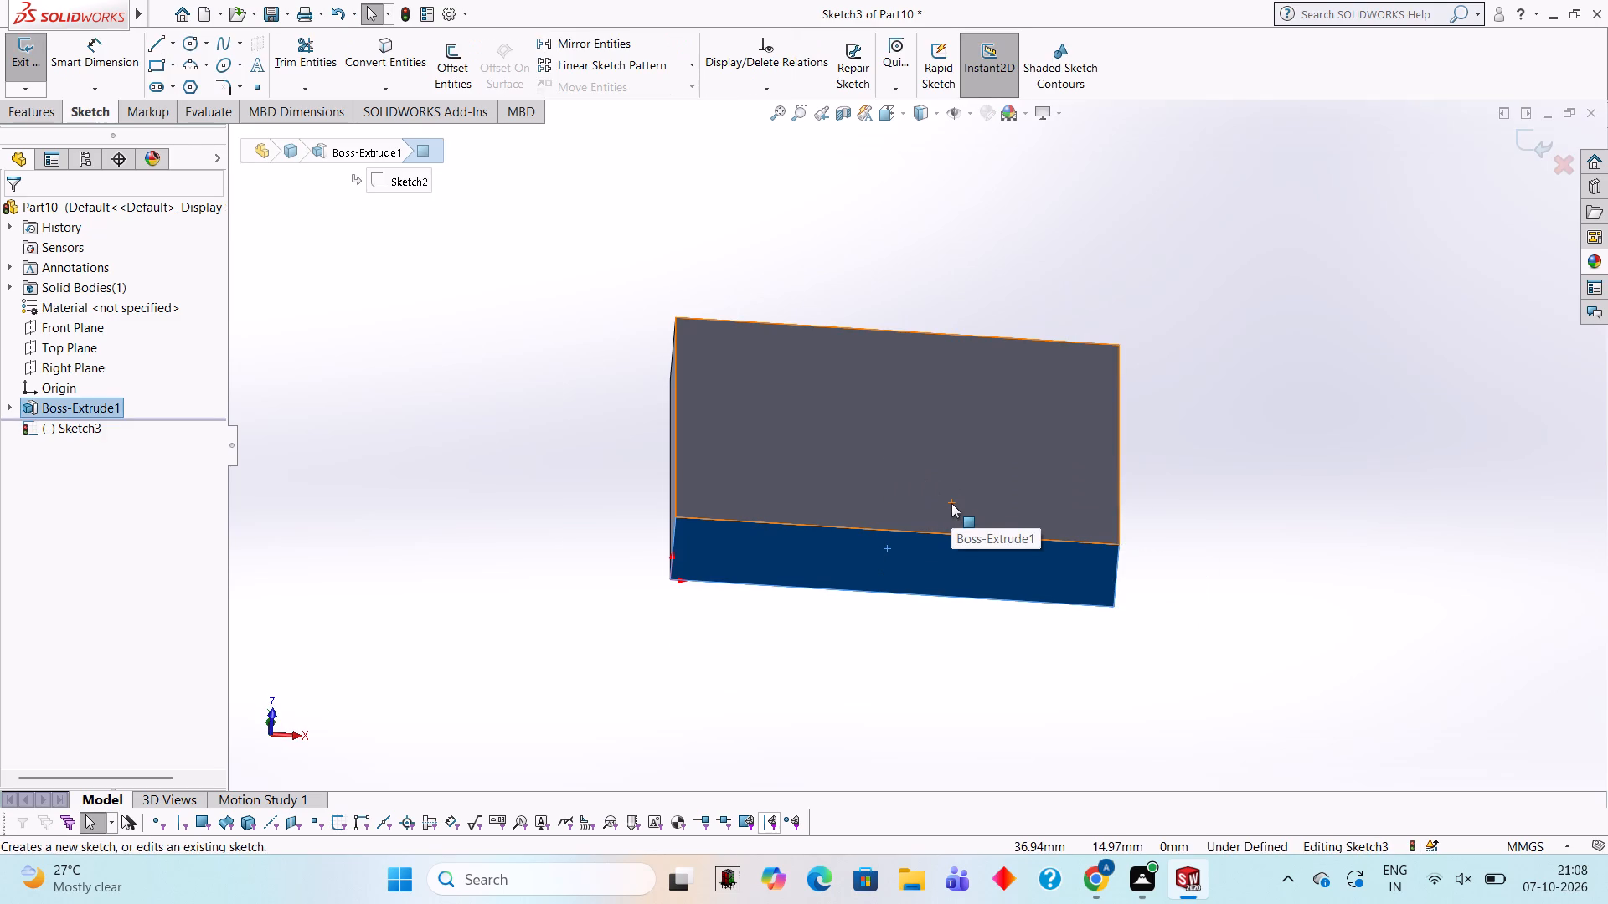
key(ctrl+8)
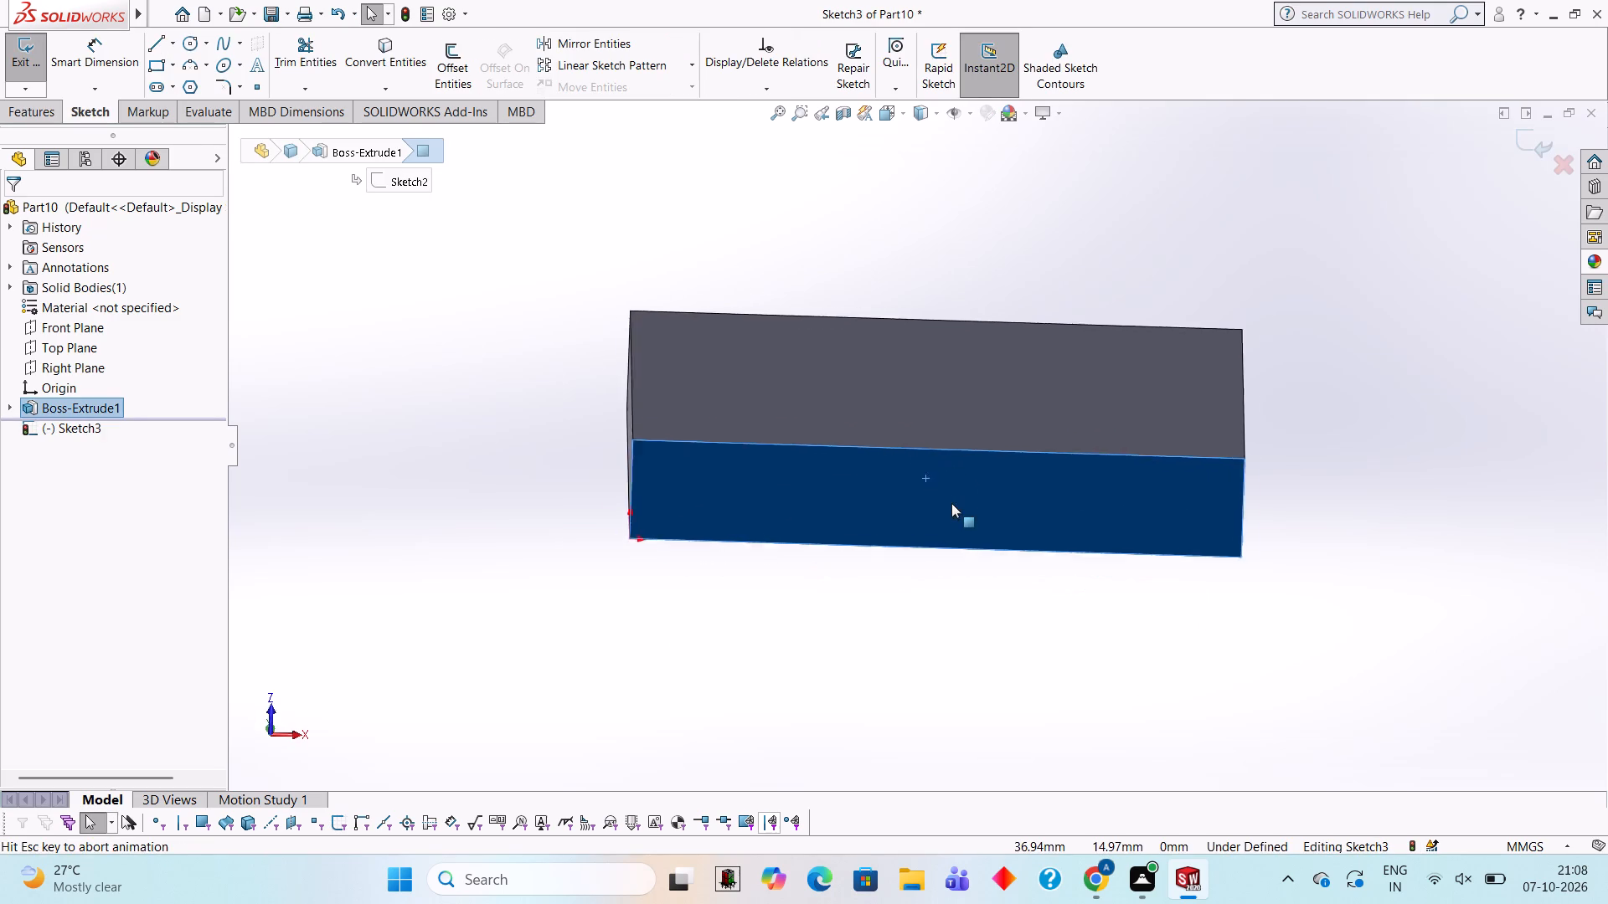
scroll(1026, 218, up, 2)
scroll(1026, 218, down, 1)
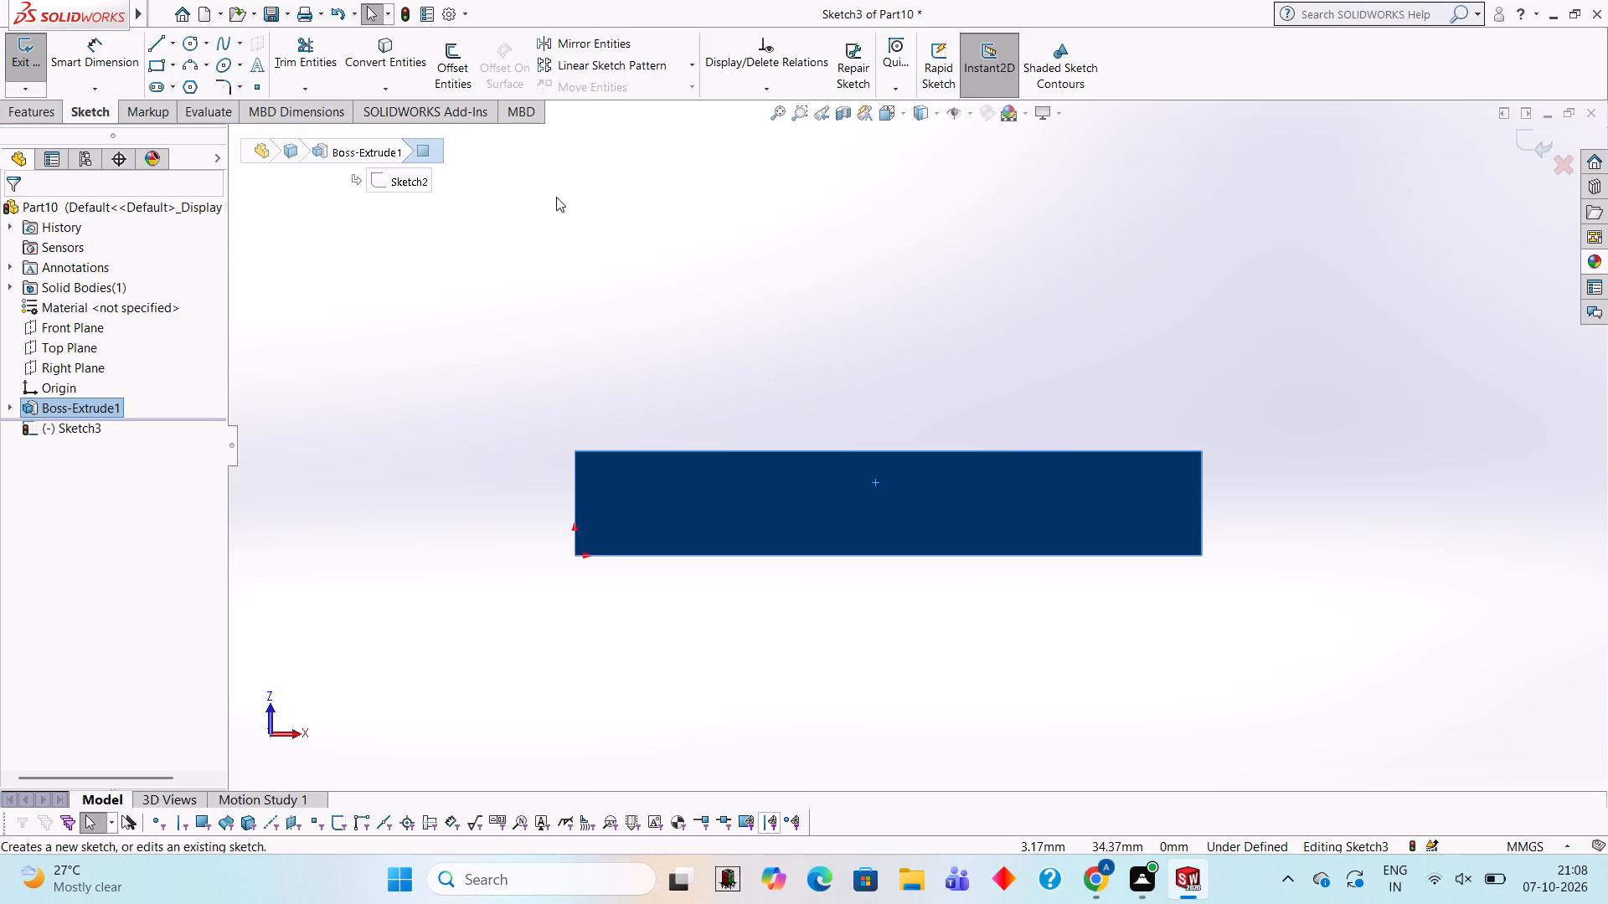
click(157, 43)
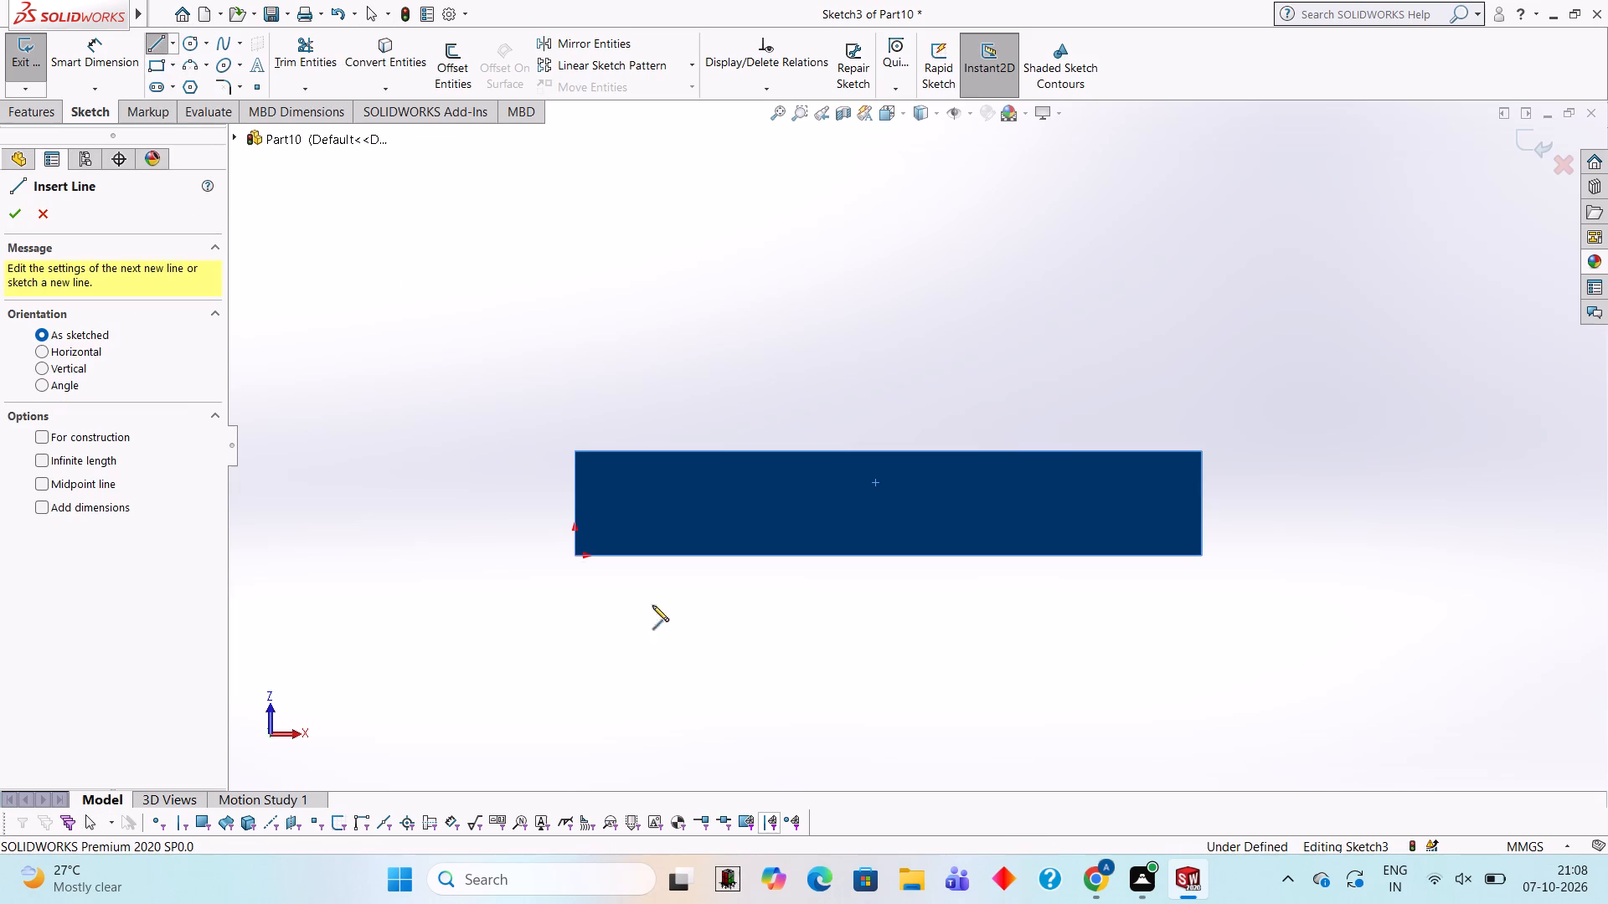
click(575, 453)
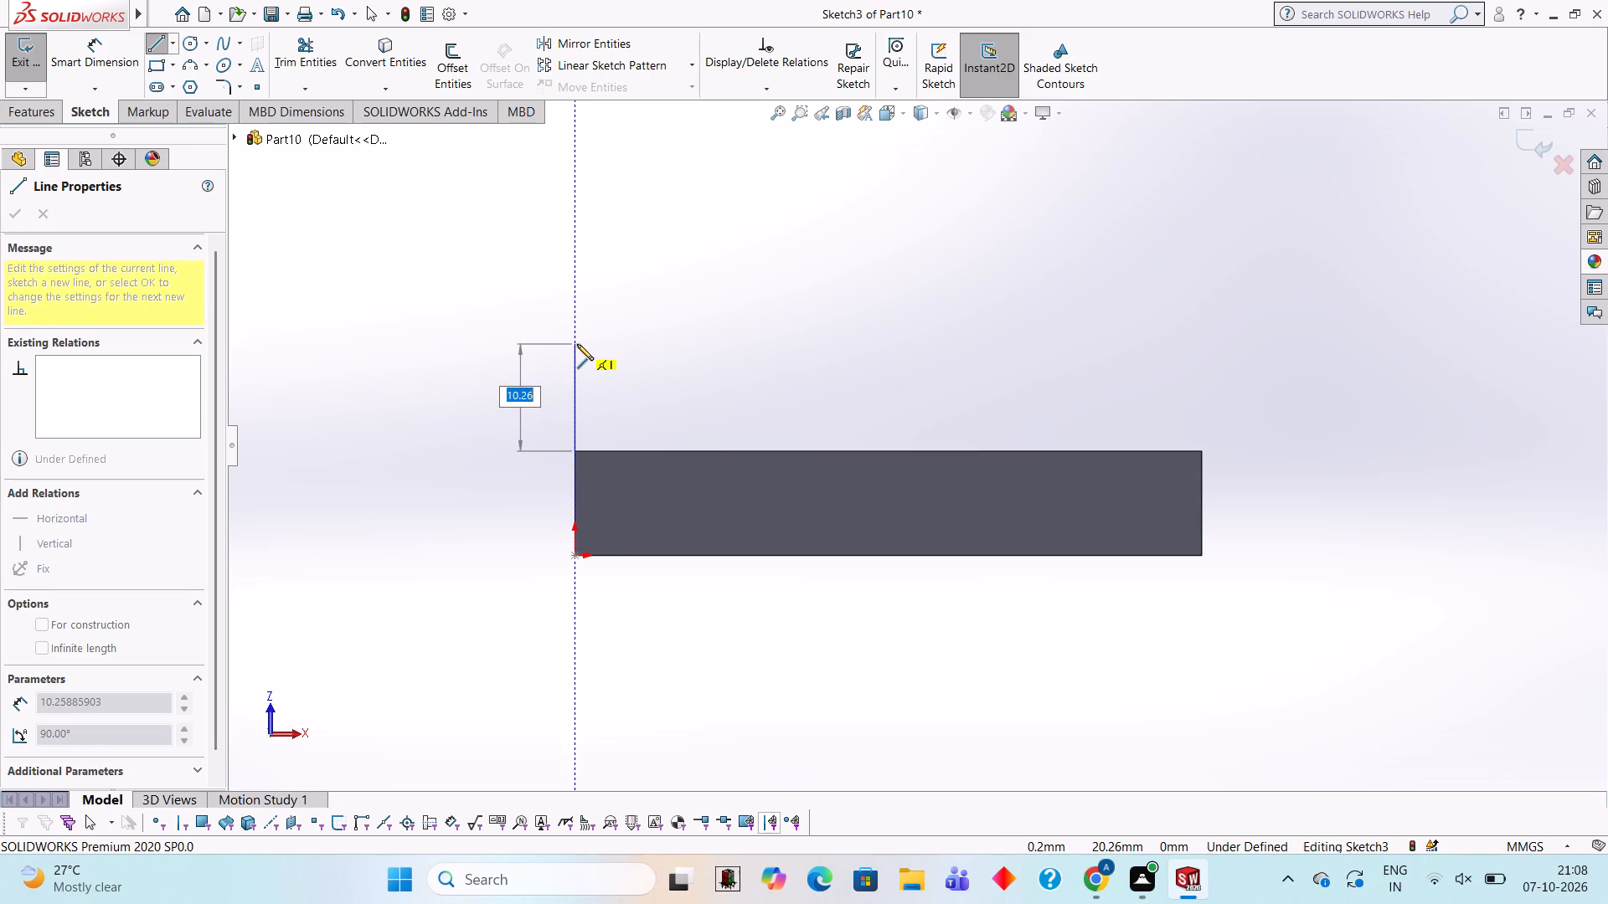
Calculate 50-16 divided by 2 in Calculator and return to the part.
text(50-16)
key(Return)
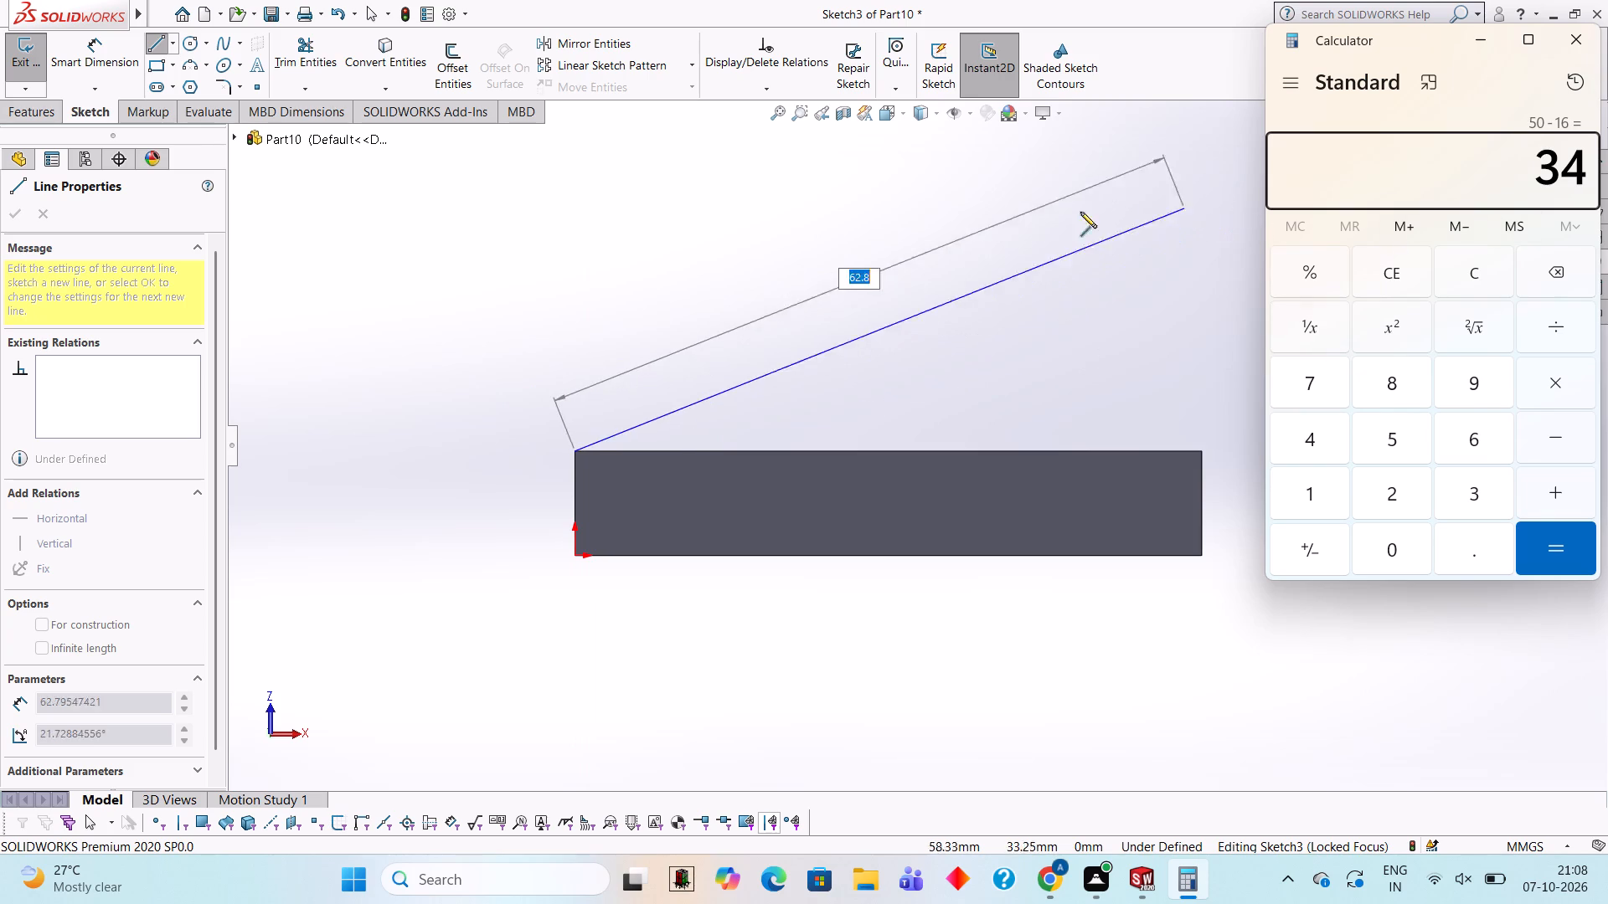
text(/2)
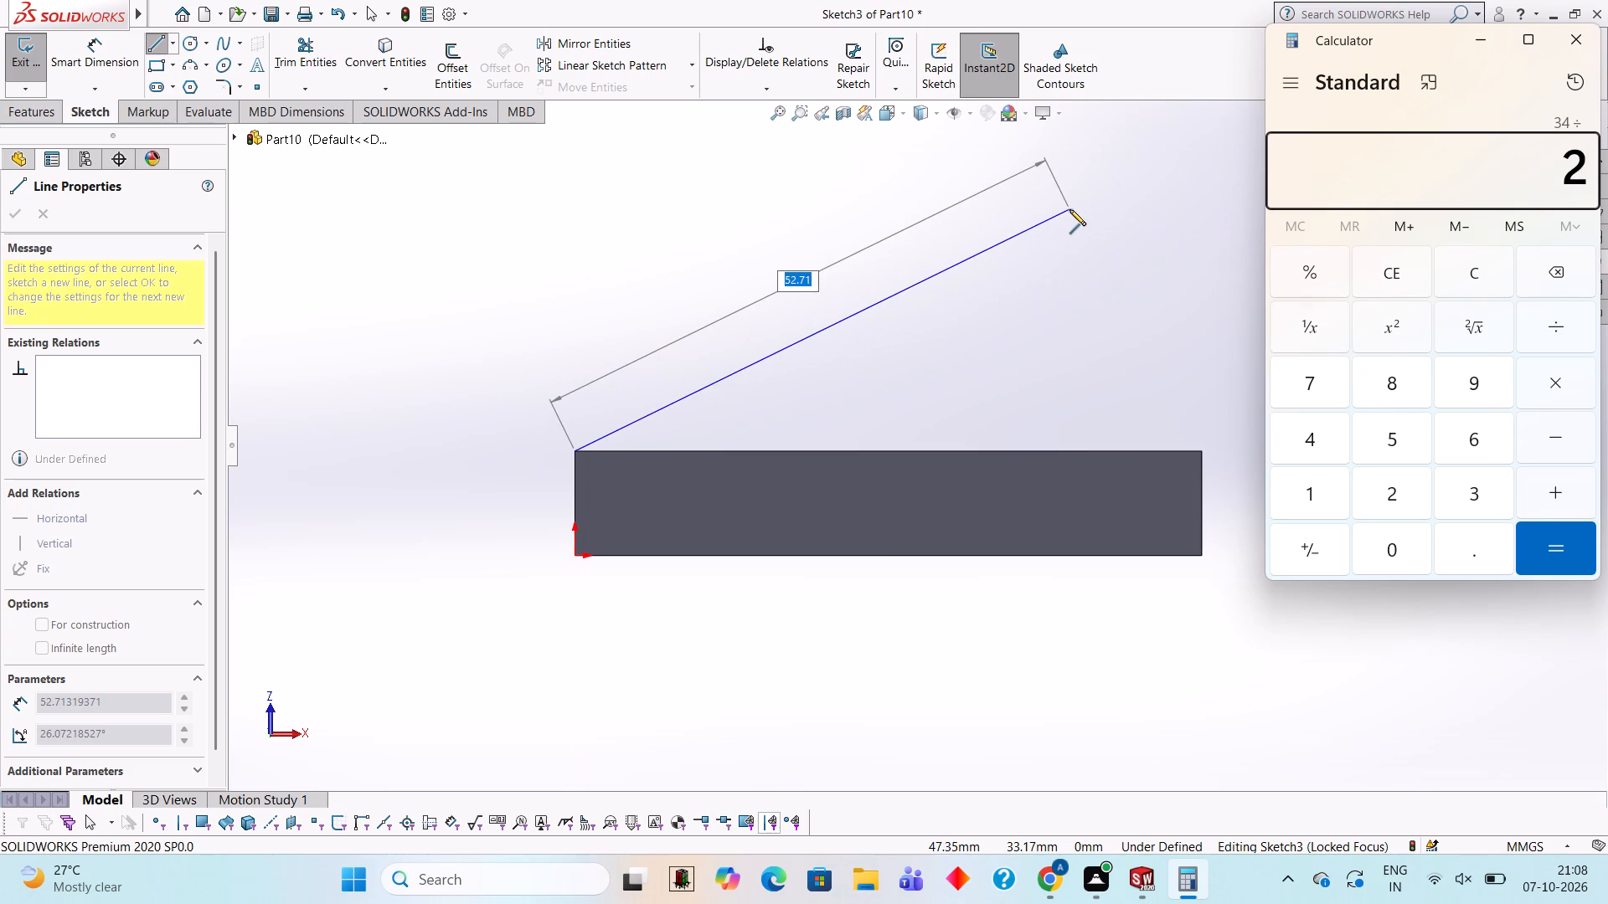
key(Return)
click(1576, 39)
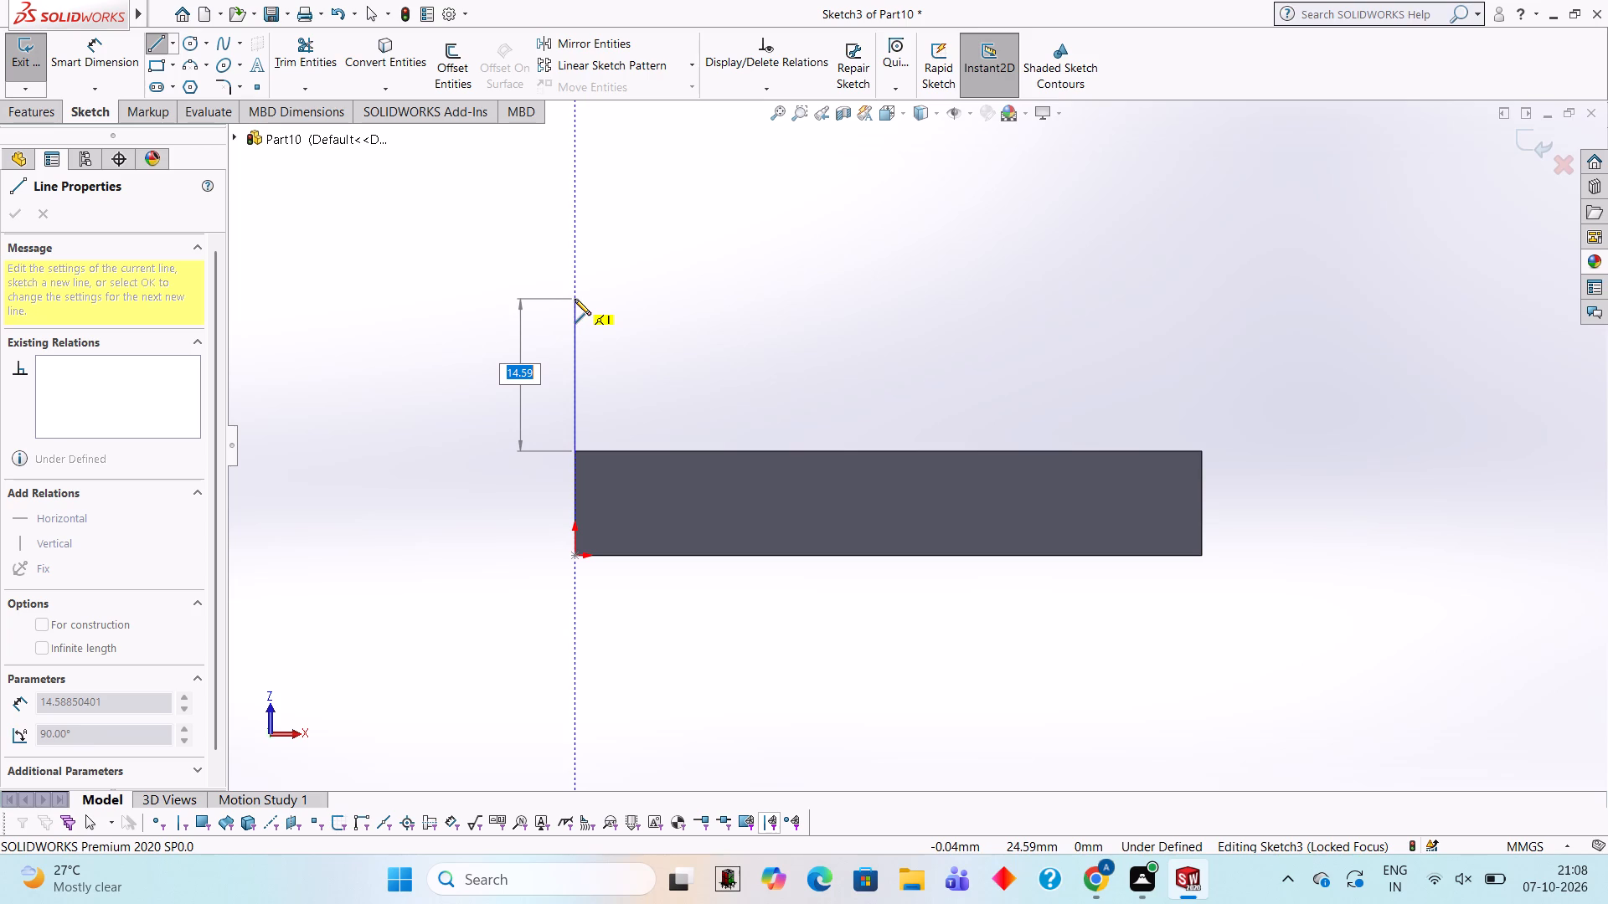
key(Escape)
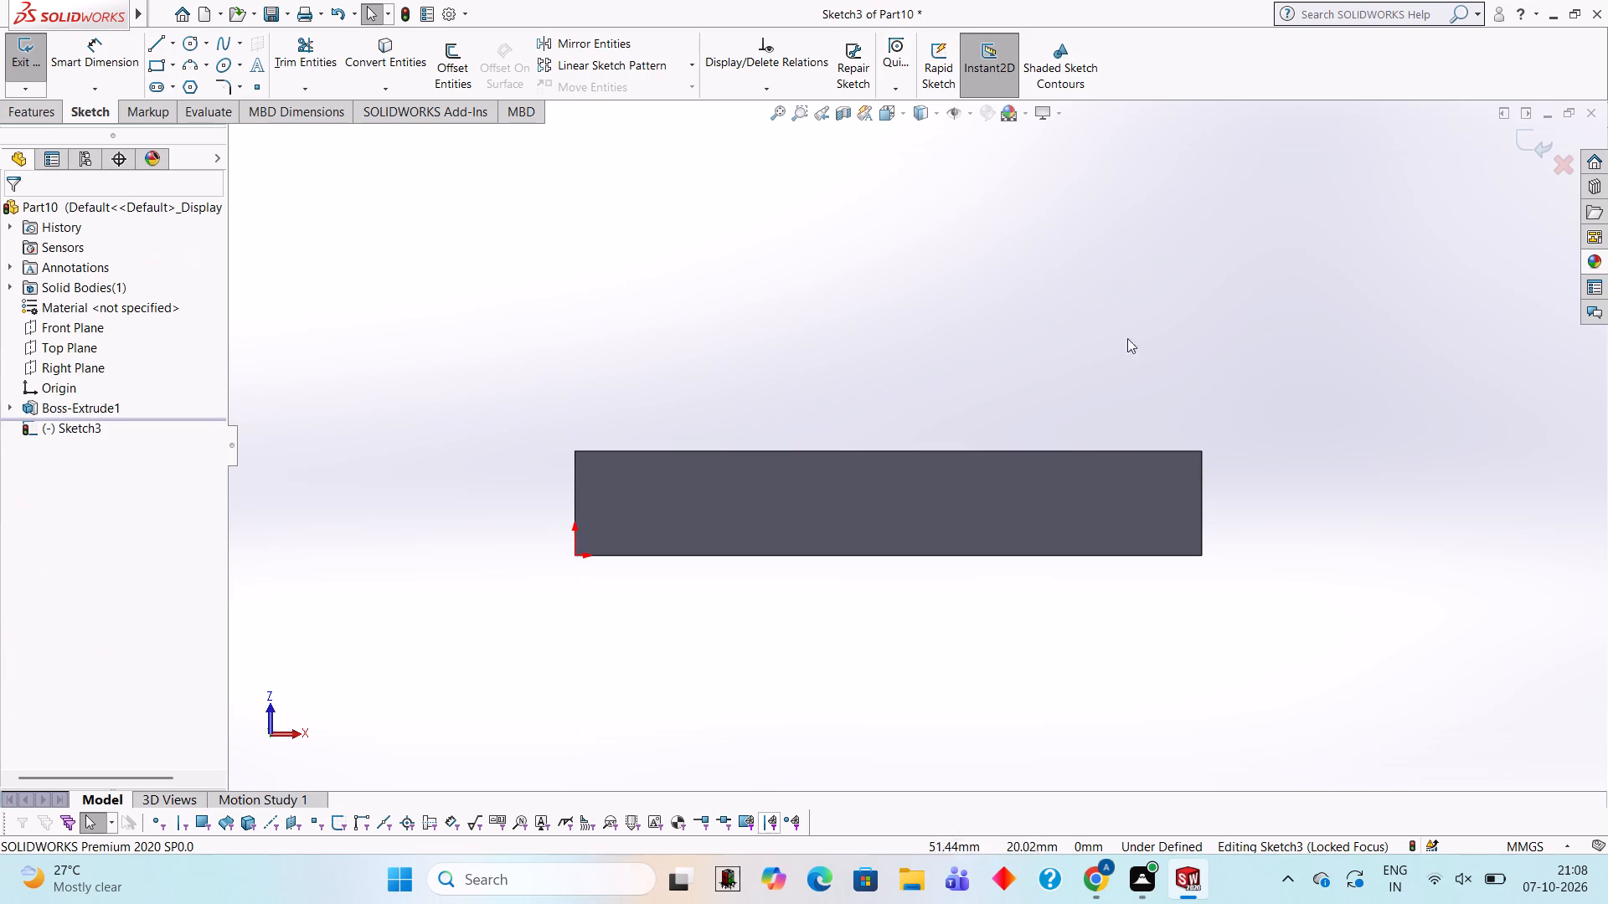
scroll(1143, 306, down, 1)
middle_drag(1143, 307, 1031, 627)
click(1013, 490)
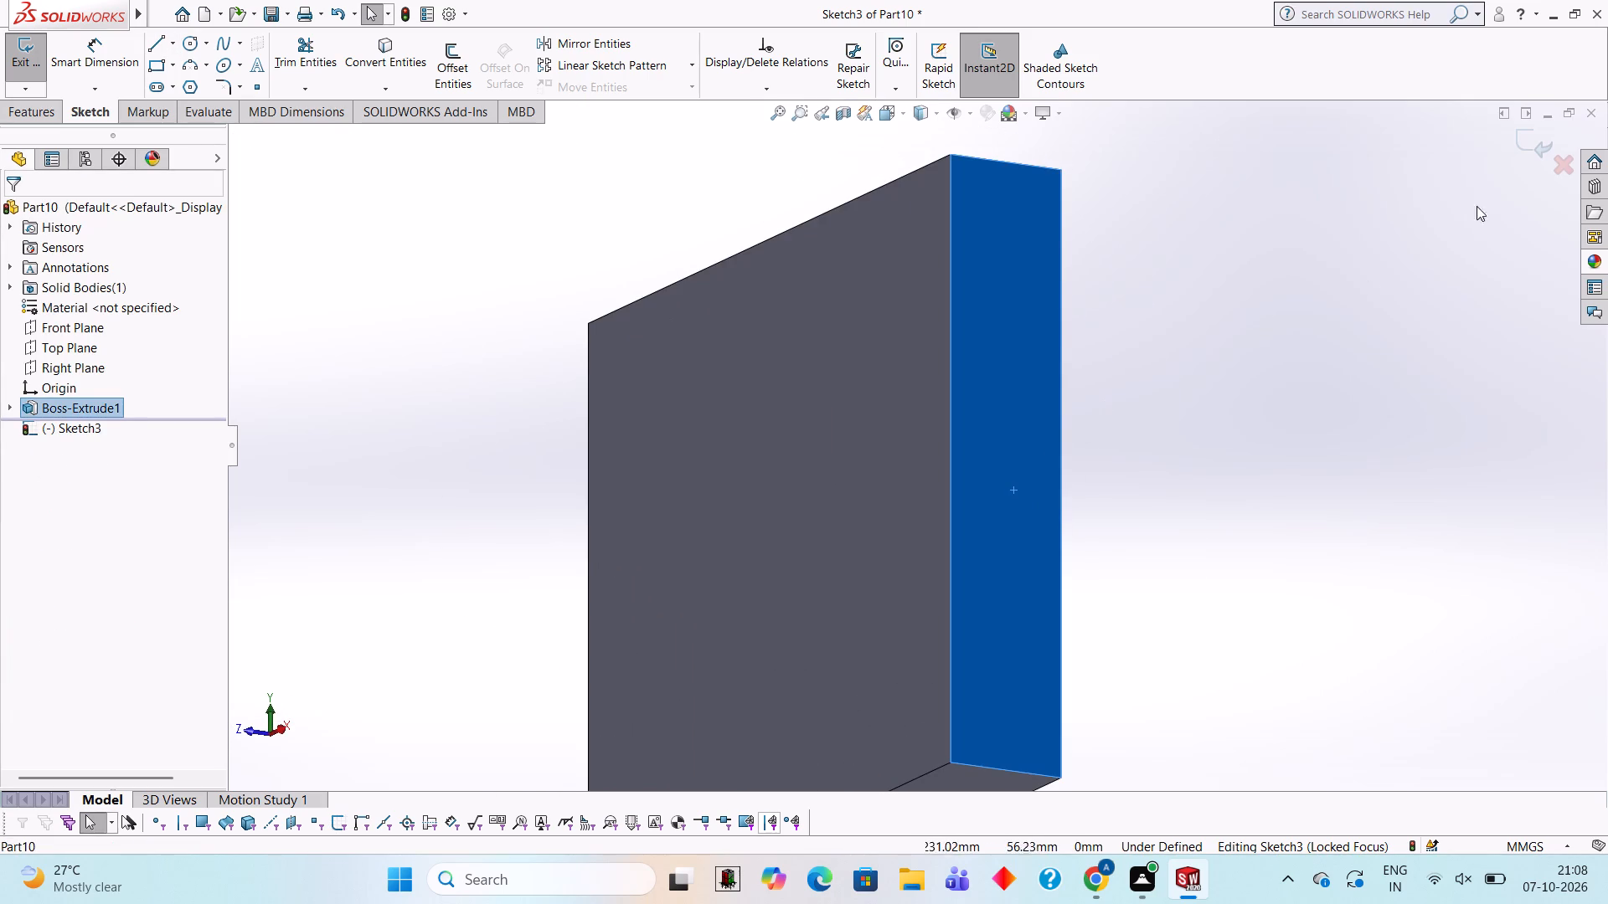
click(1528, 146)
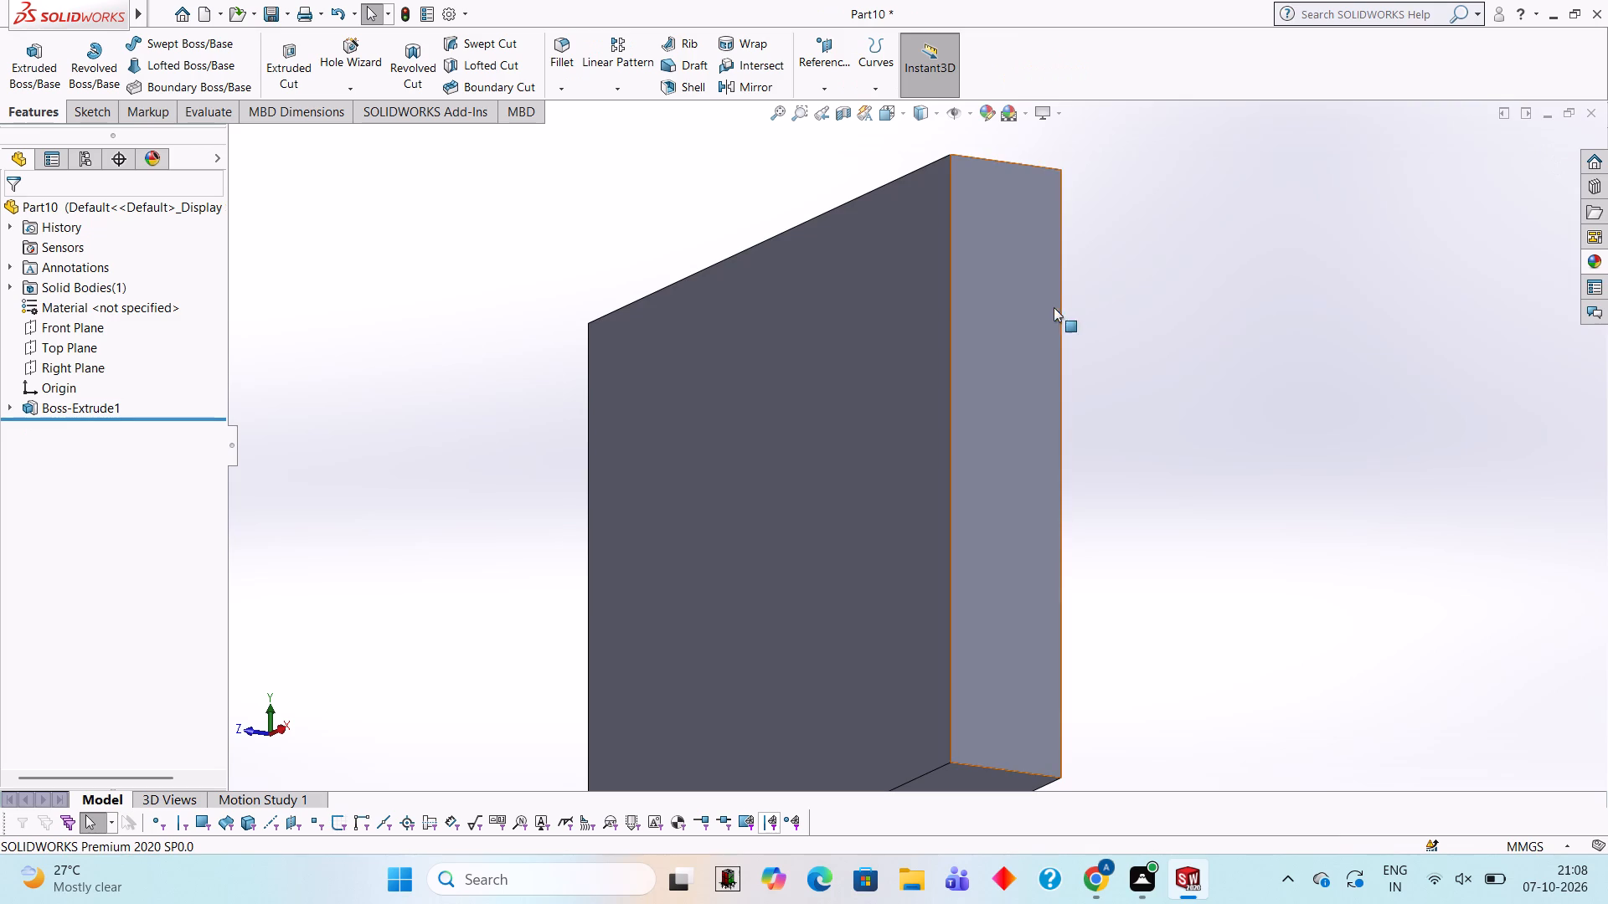
On the plate's +X side face, sketch a closed rectangle from the top front corner, 10 mm outward in +Z by 17 mm downward.
click(1044, 300)
click(1116, 249)
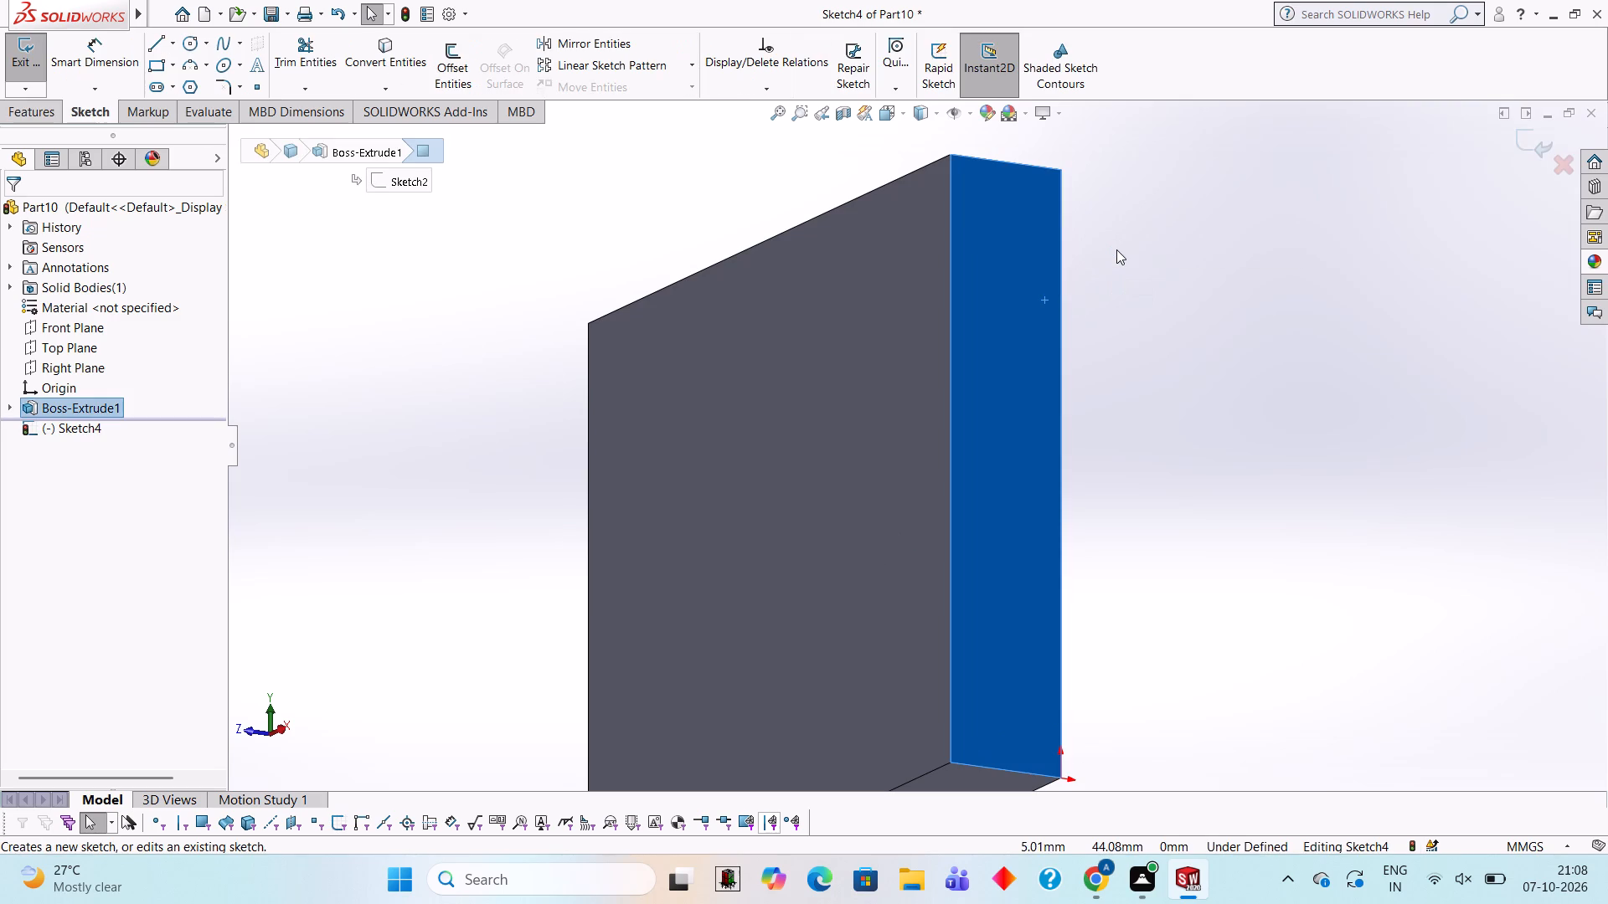
key(ctrl+8)
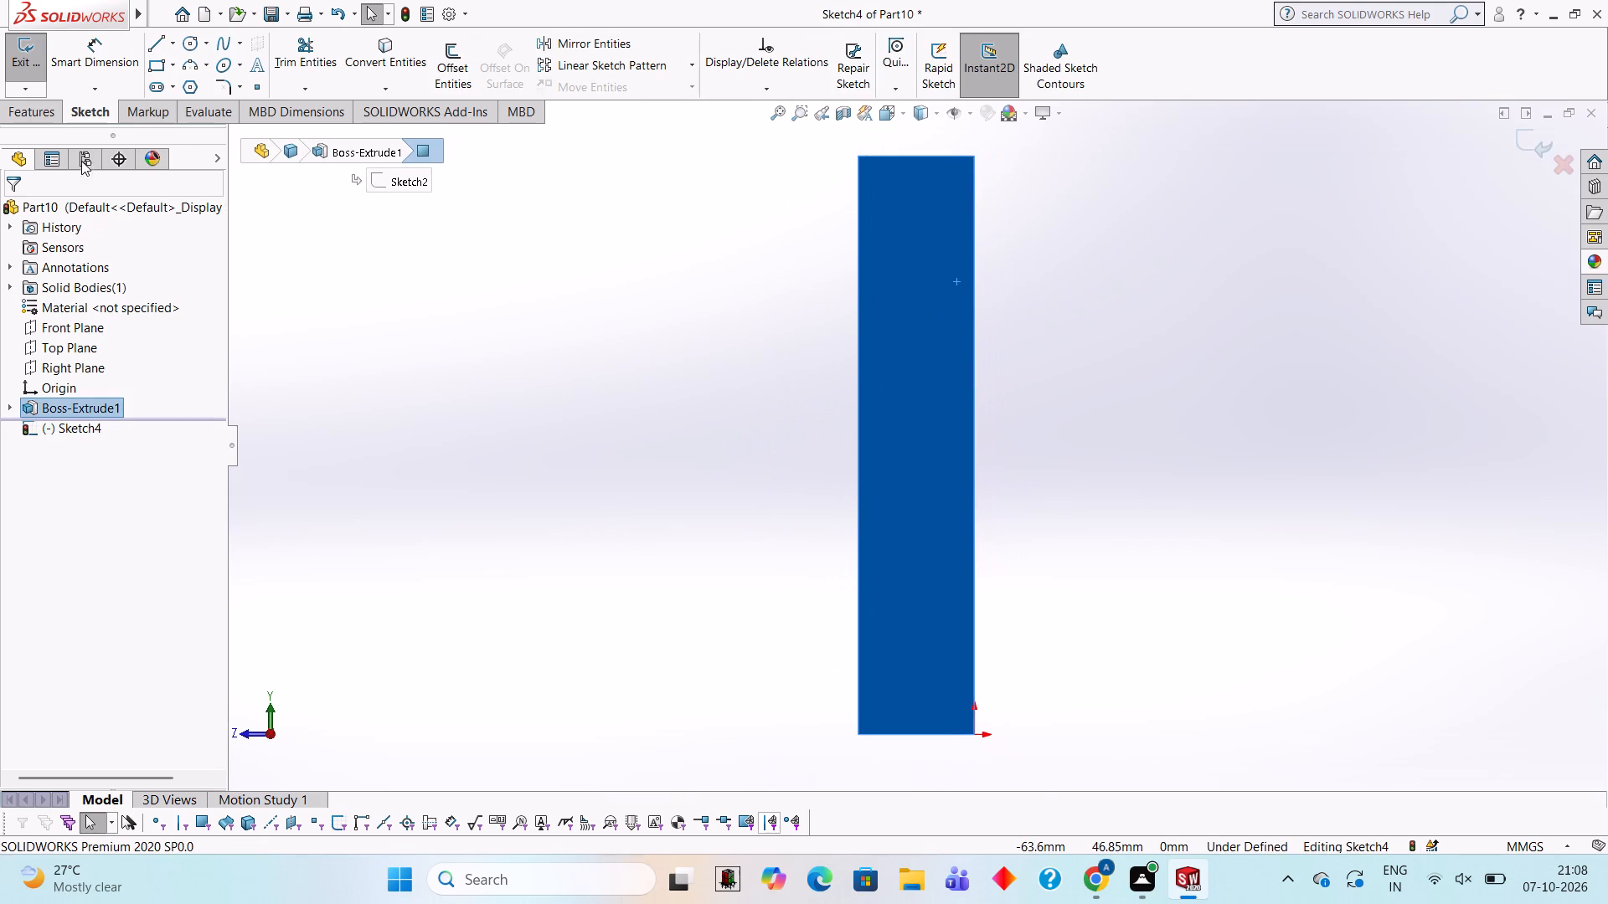
click(152, 38)
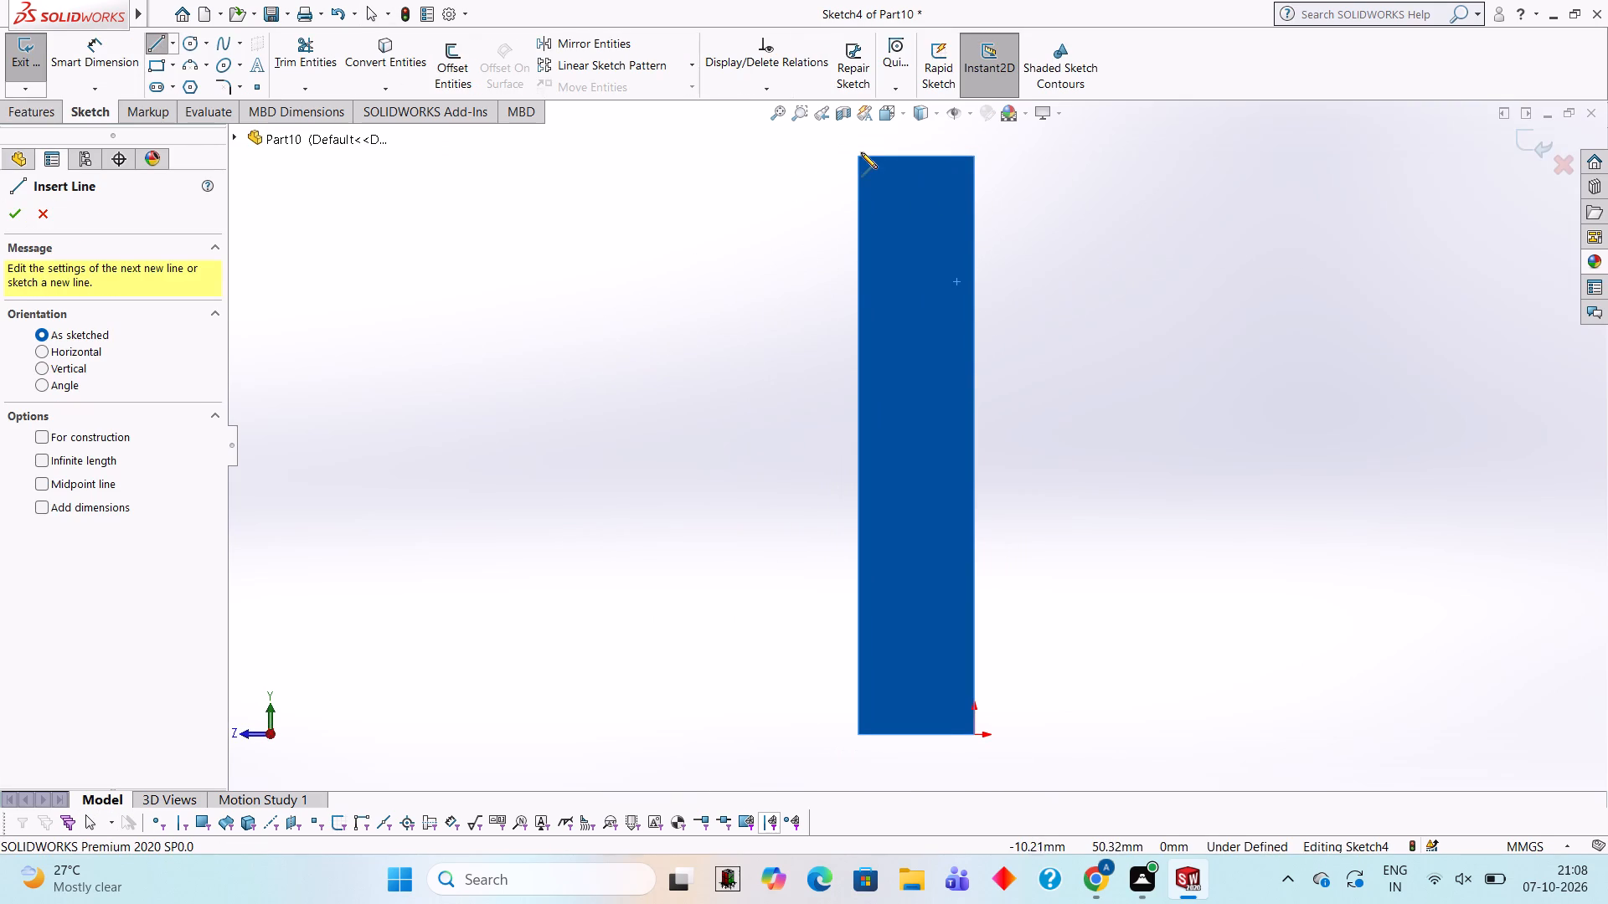
click(857, 155)
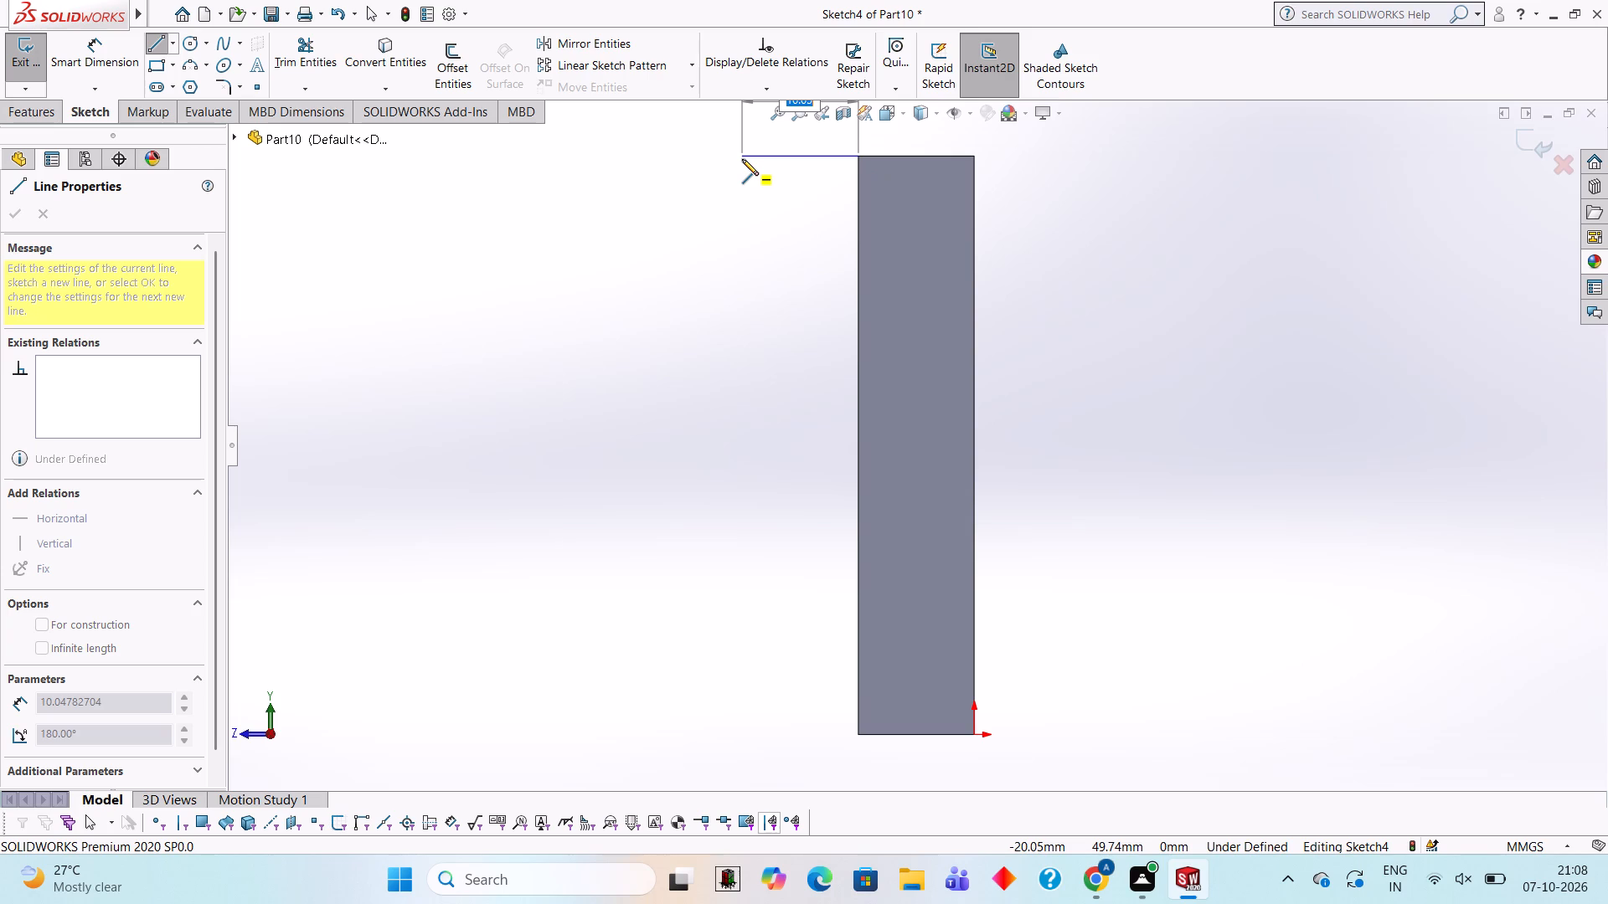
text(10)
key(Return)
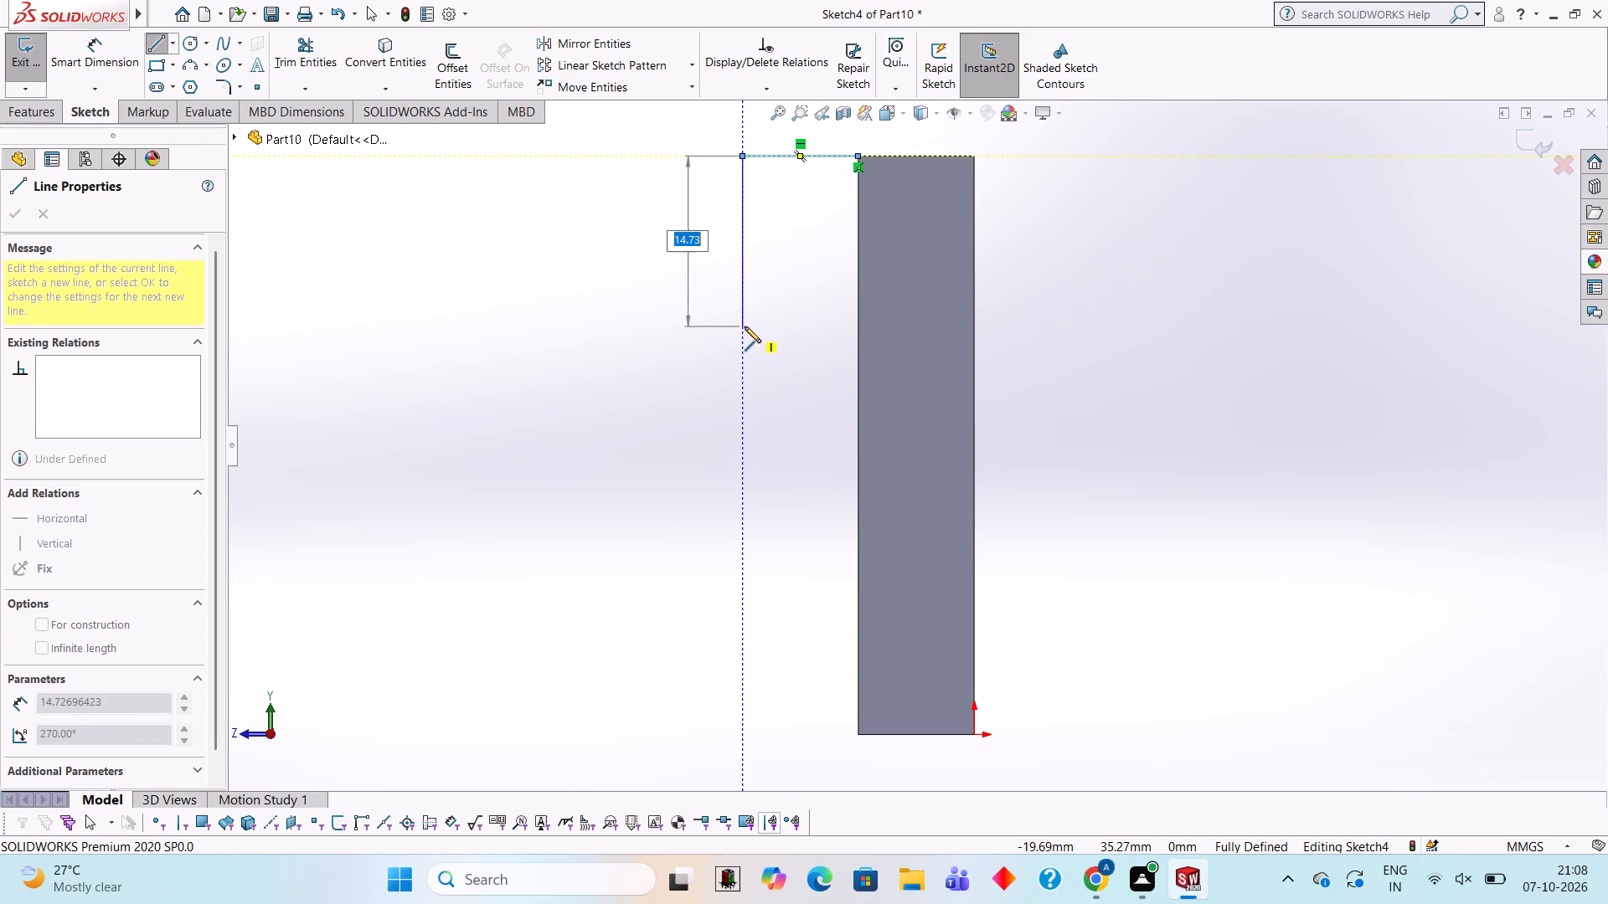
text(17)
key(Return)
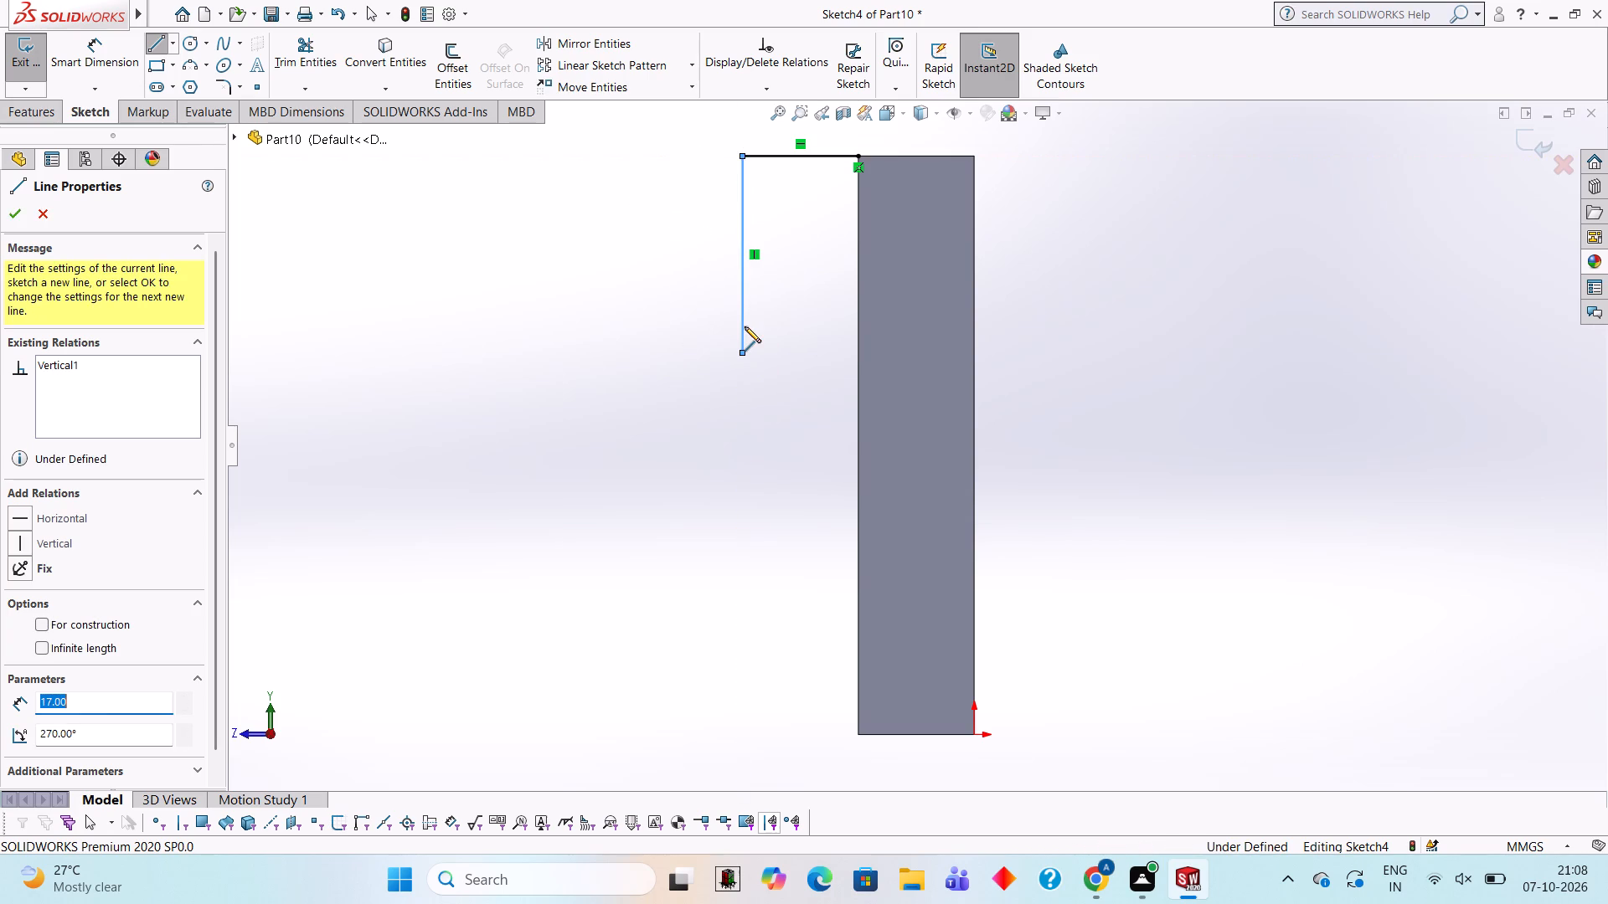
click(859, 350)
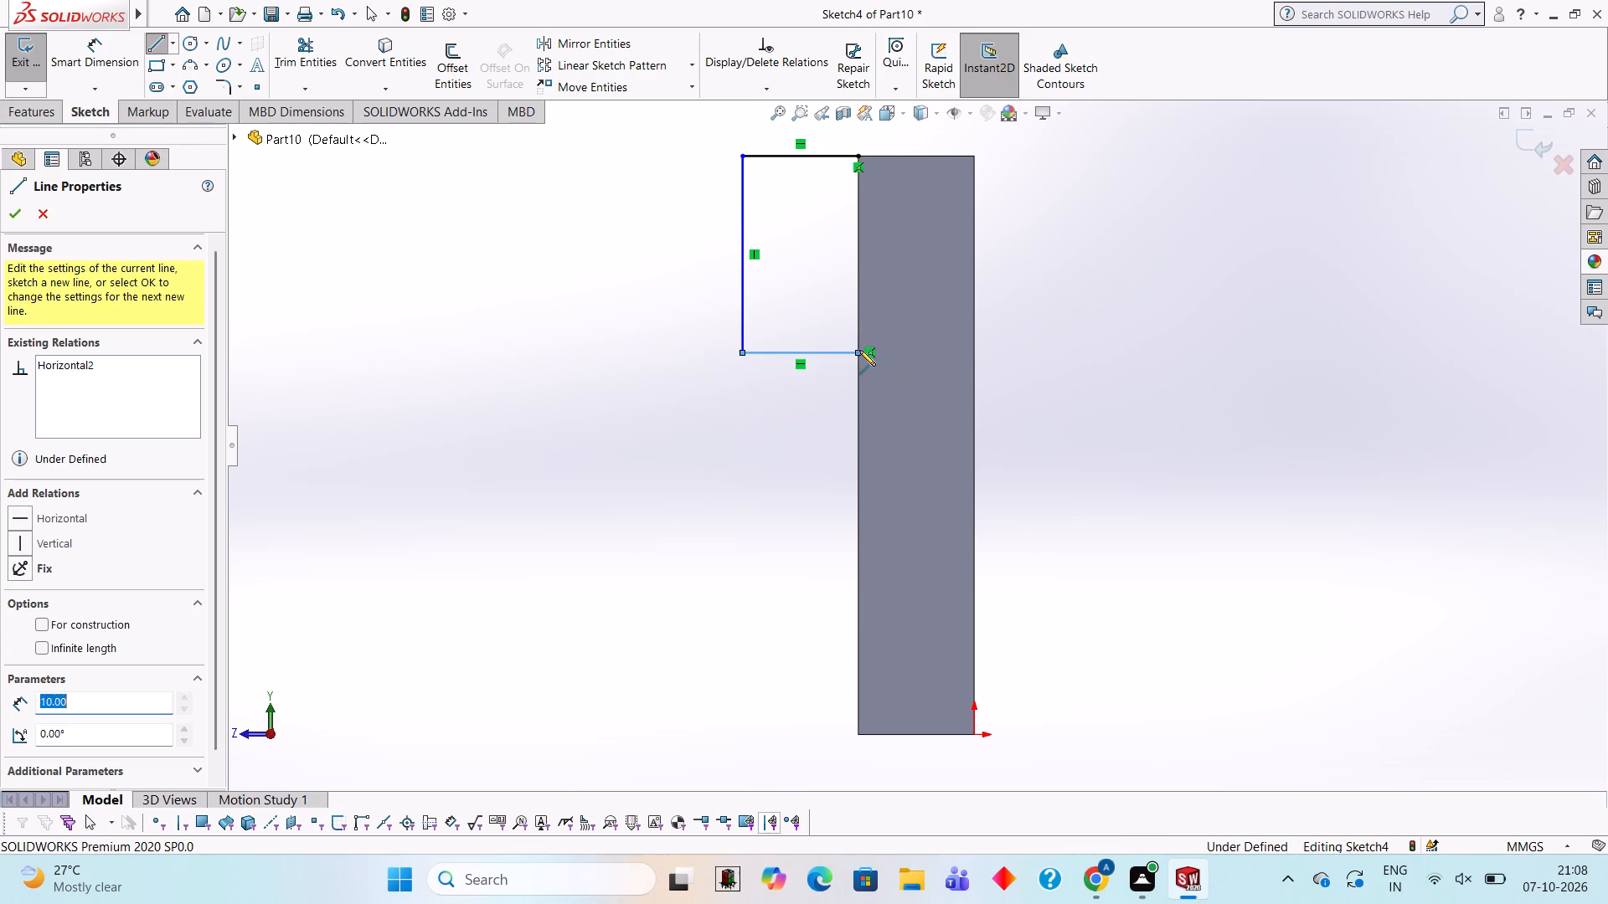
click(857, 157)
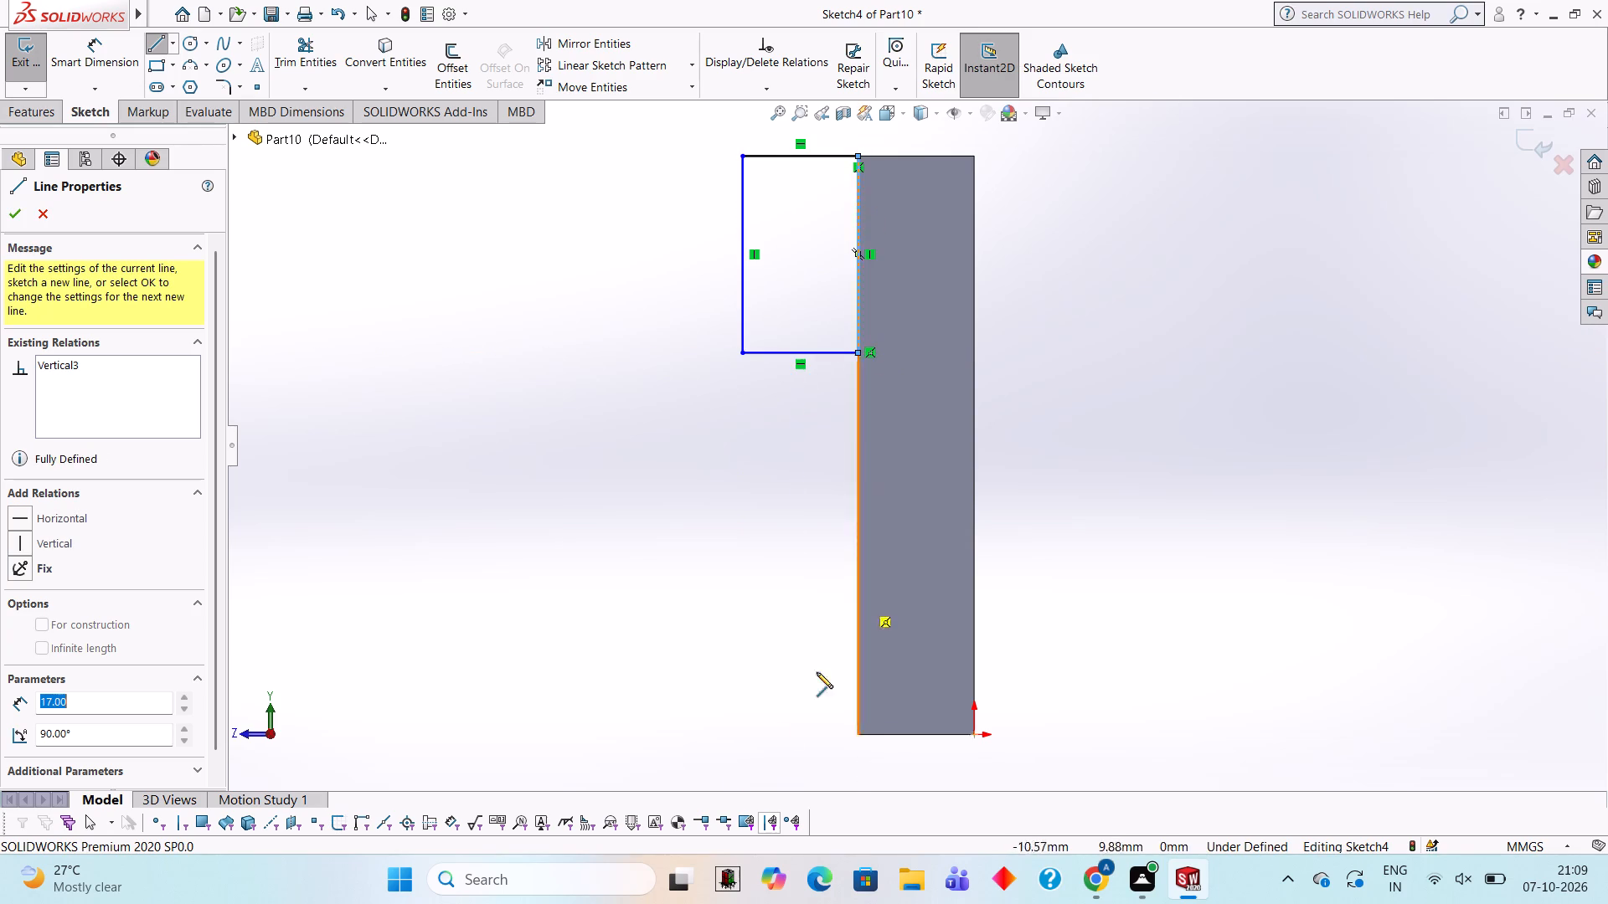
key(Escape)
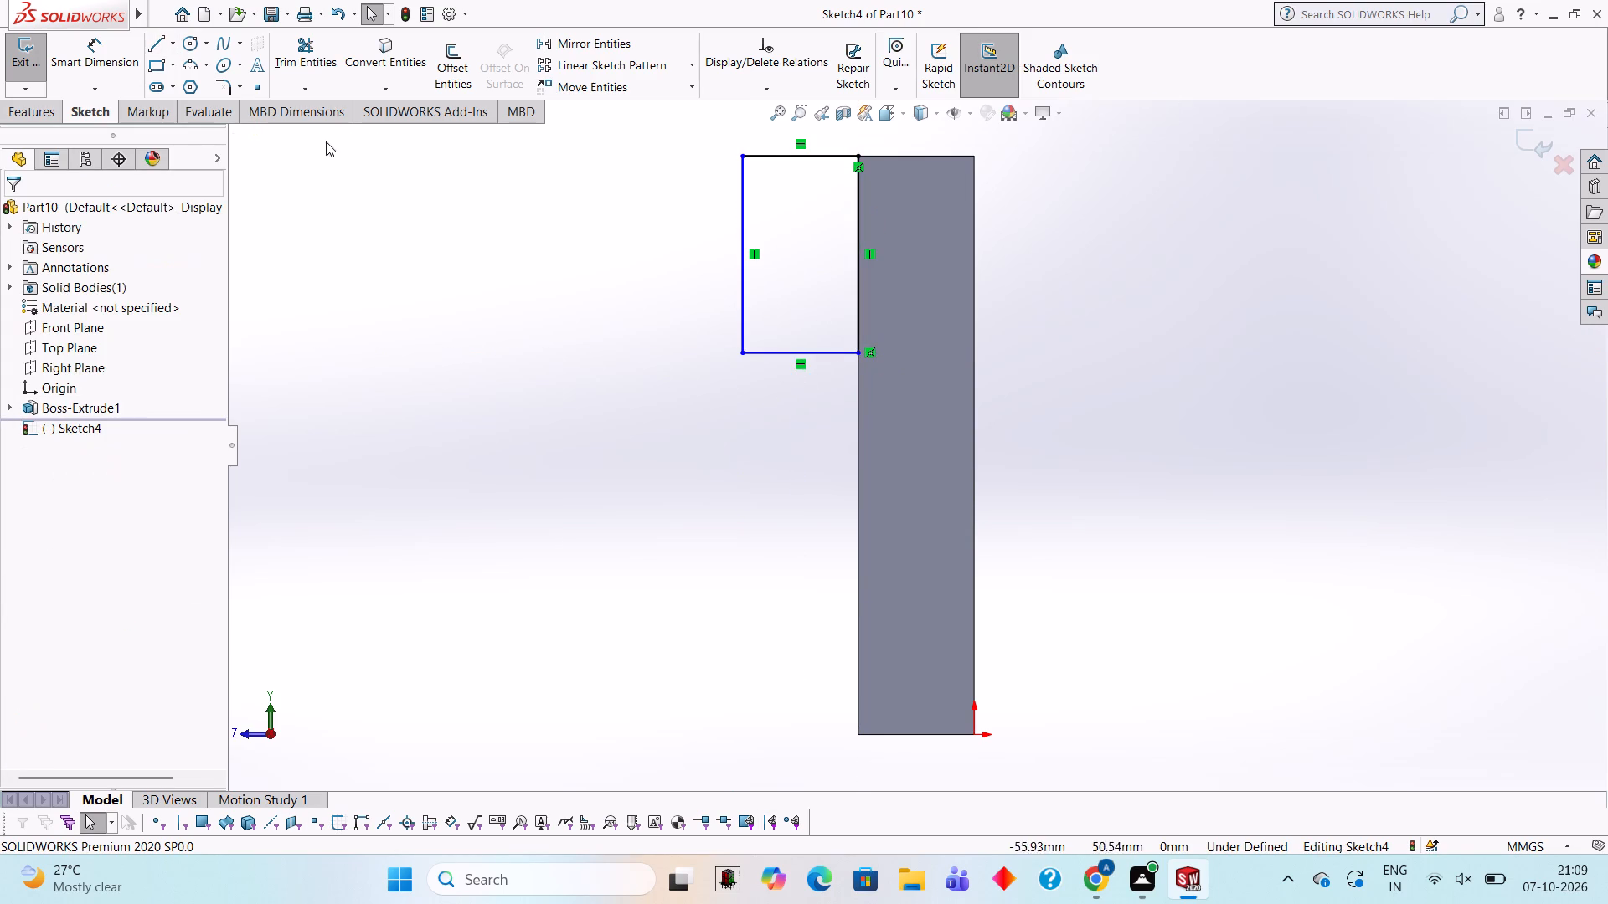
Sketch a second closed rectangle on the side face from the plate's bottom front corner, 10 mm outward in +Z by 17 mm upward.
click(156, 33)
click(858, 733)
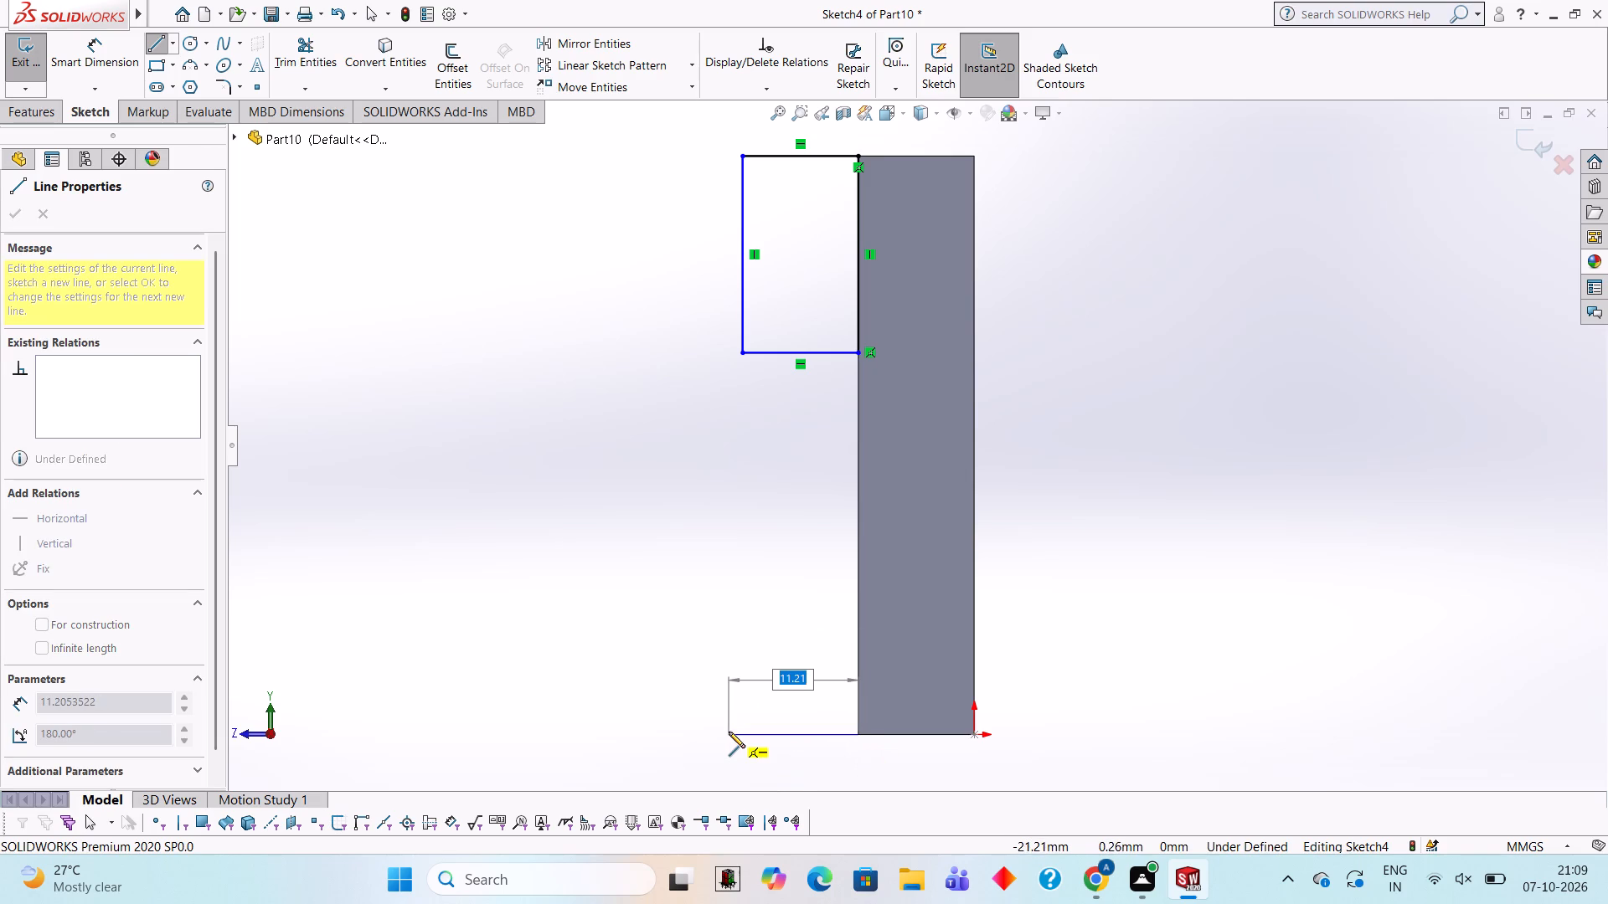
text(10)
key(Return)
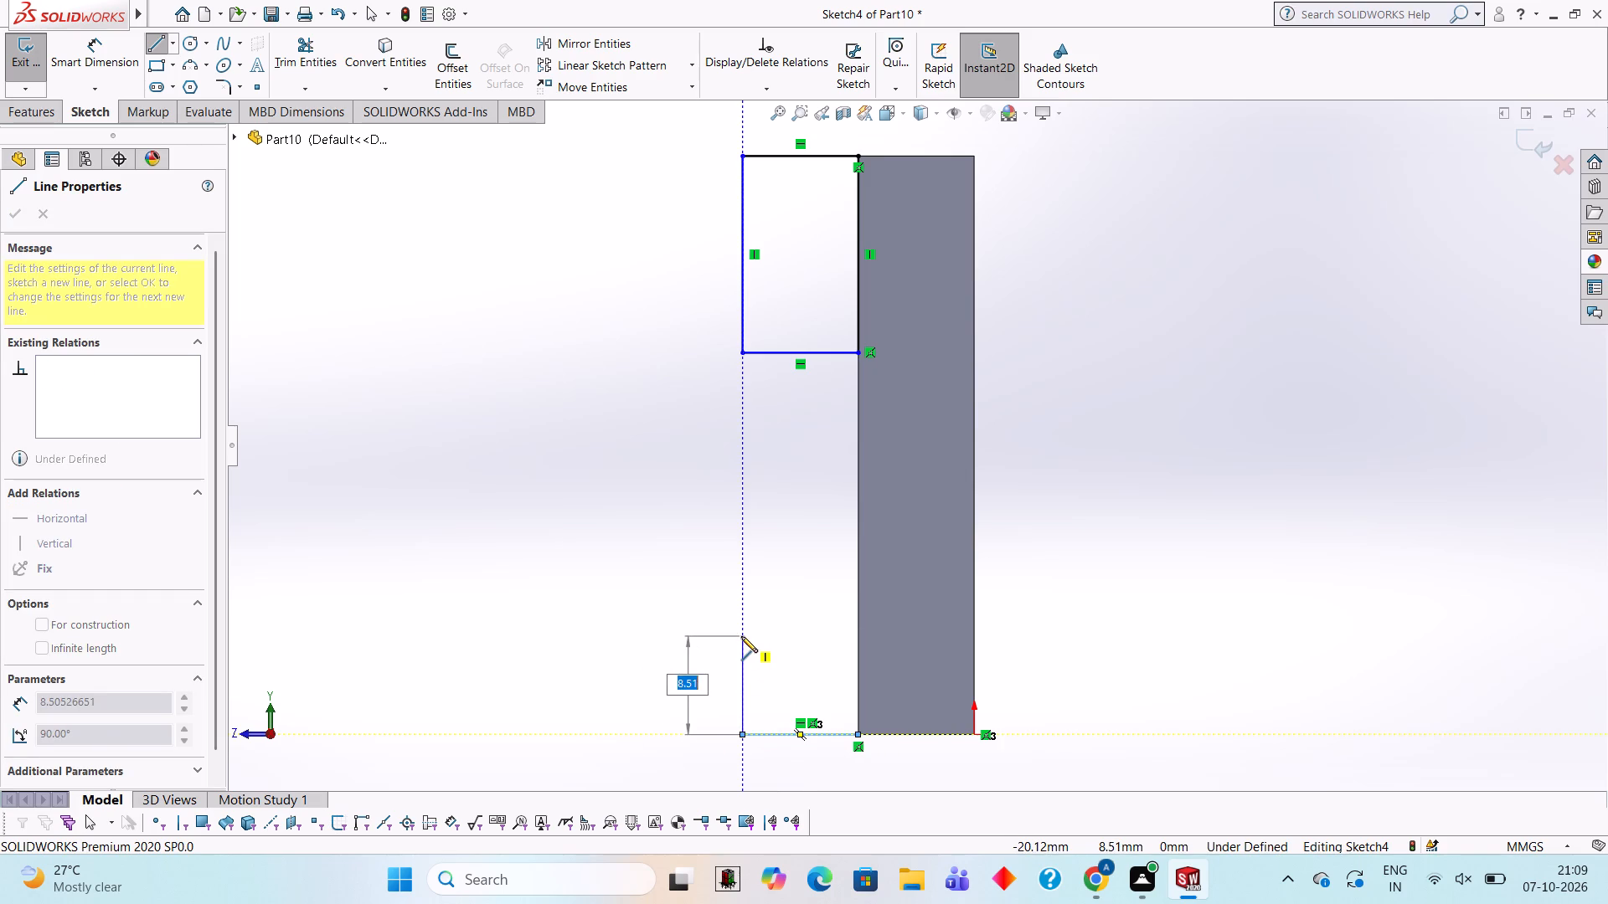
text(17)
key(Return)
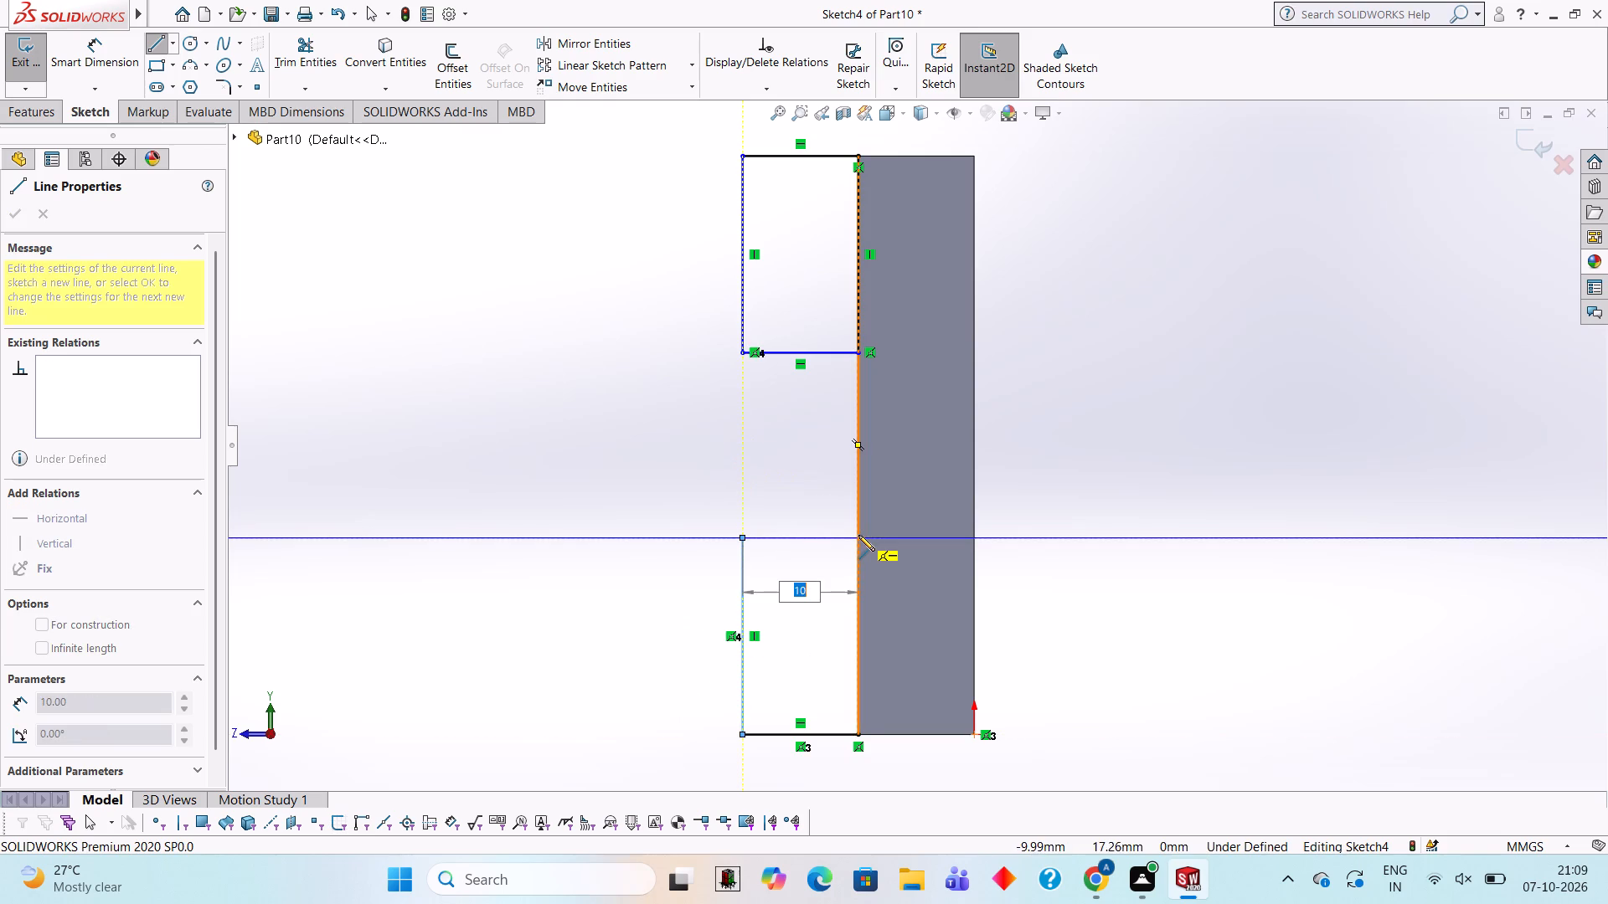
click(858, 535)
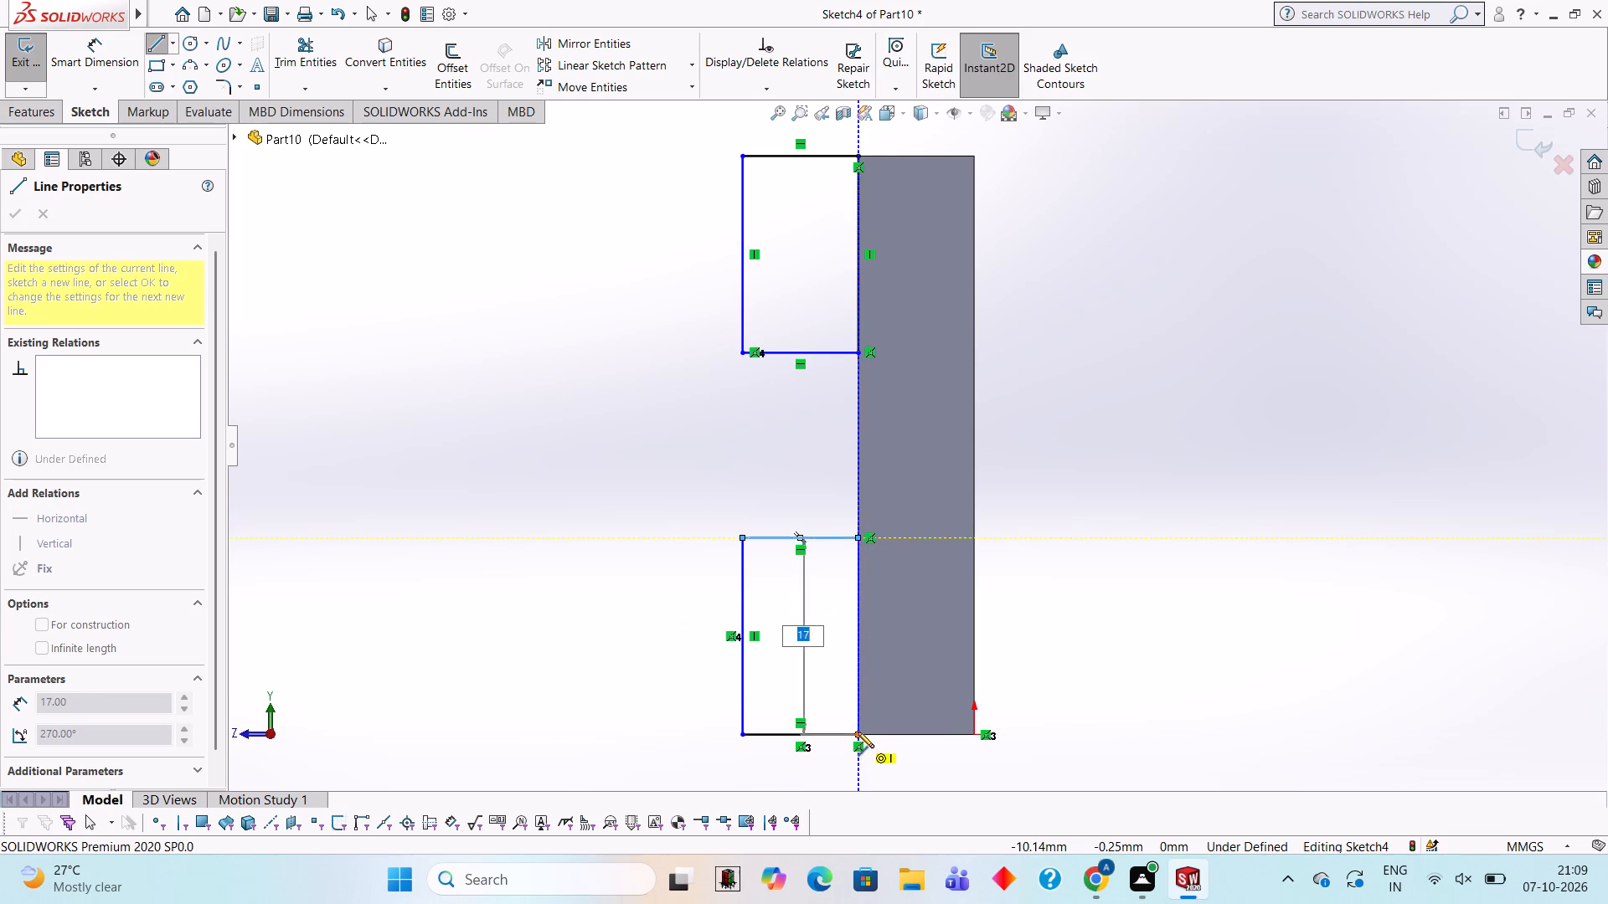
click(858, 733)
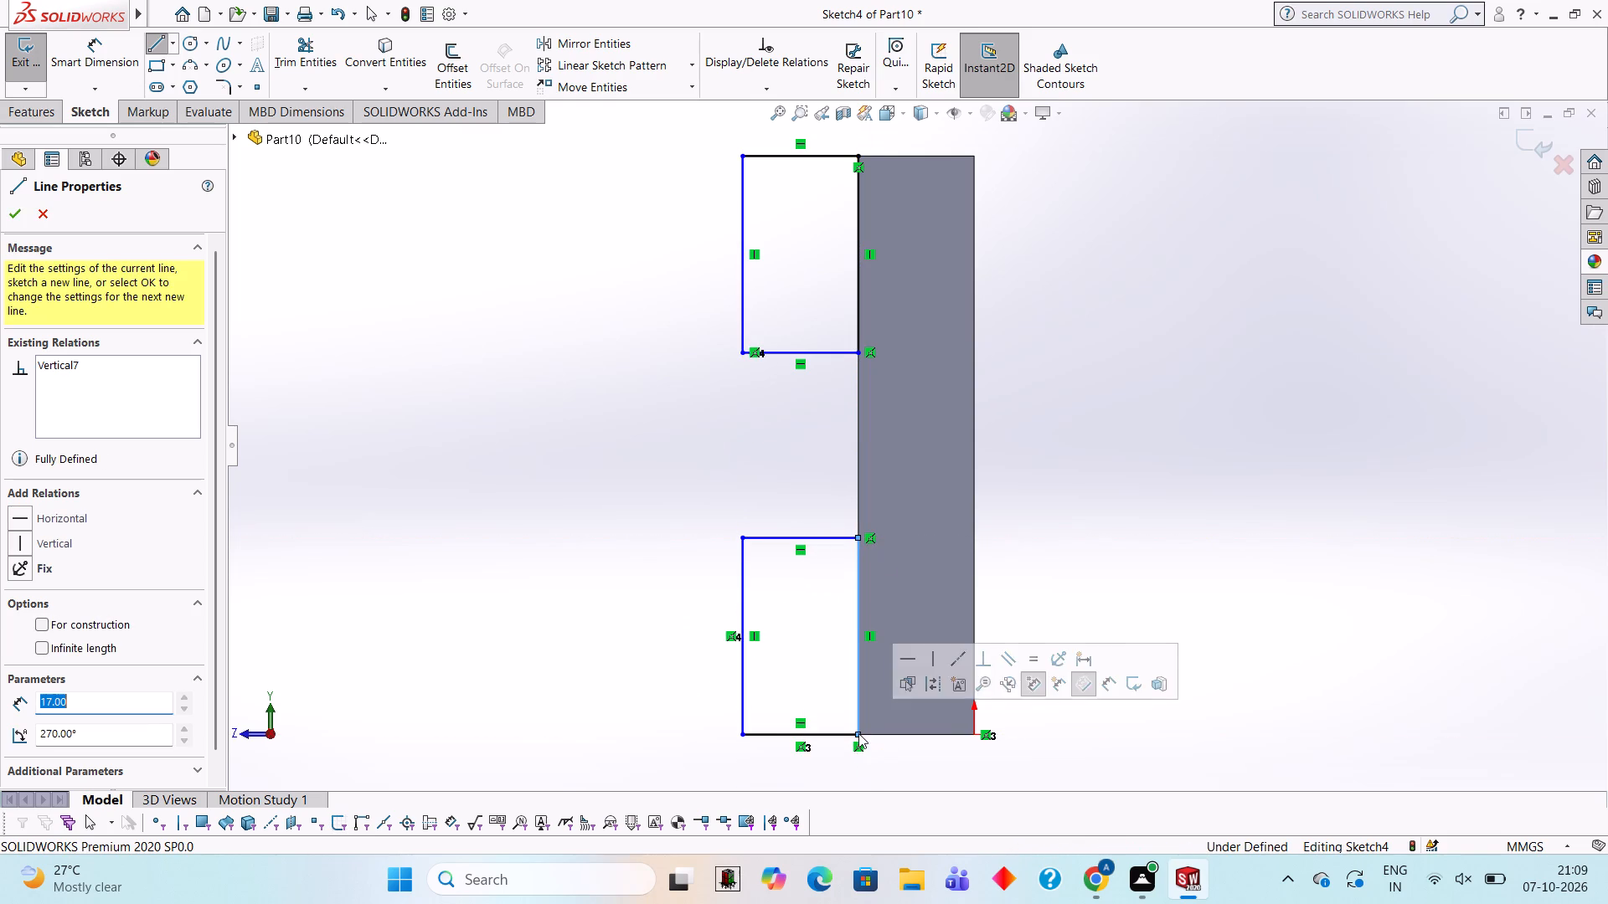
Extrude both rectangles as a blind boss 60 mm deep, with the direction reversed to run along the plate's front face.
middle_drag(1100, 480, 1202, 444)
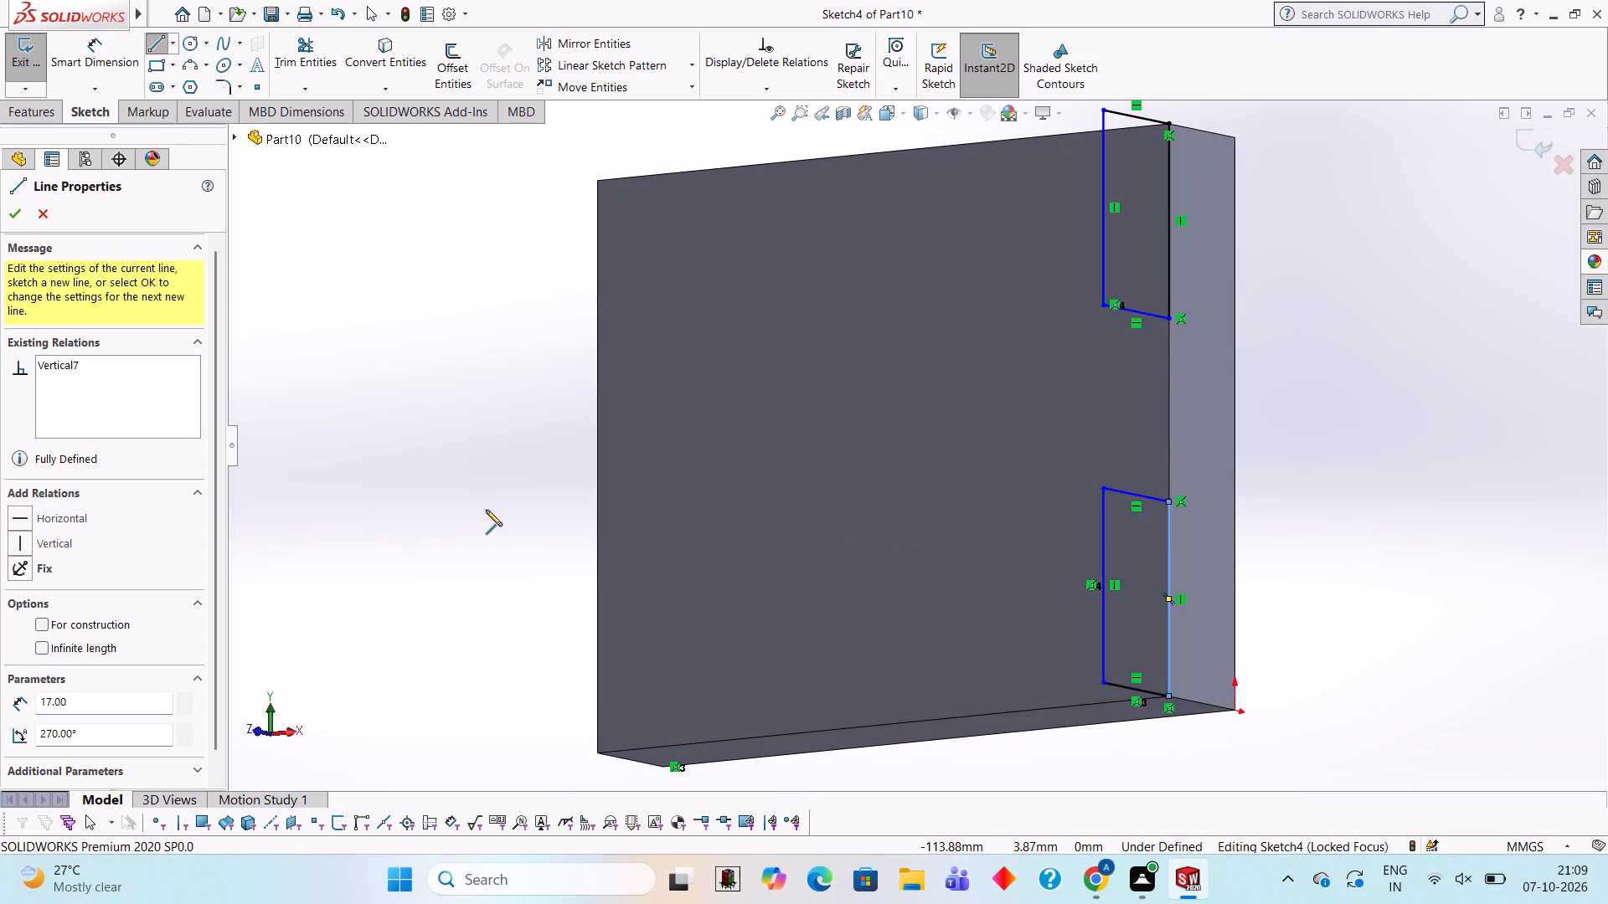
click(44, 111)
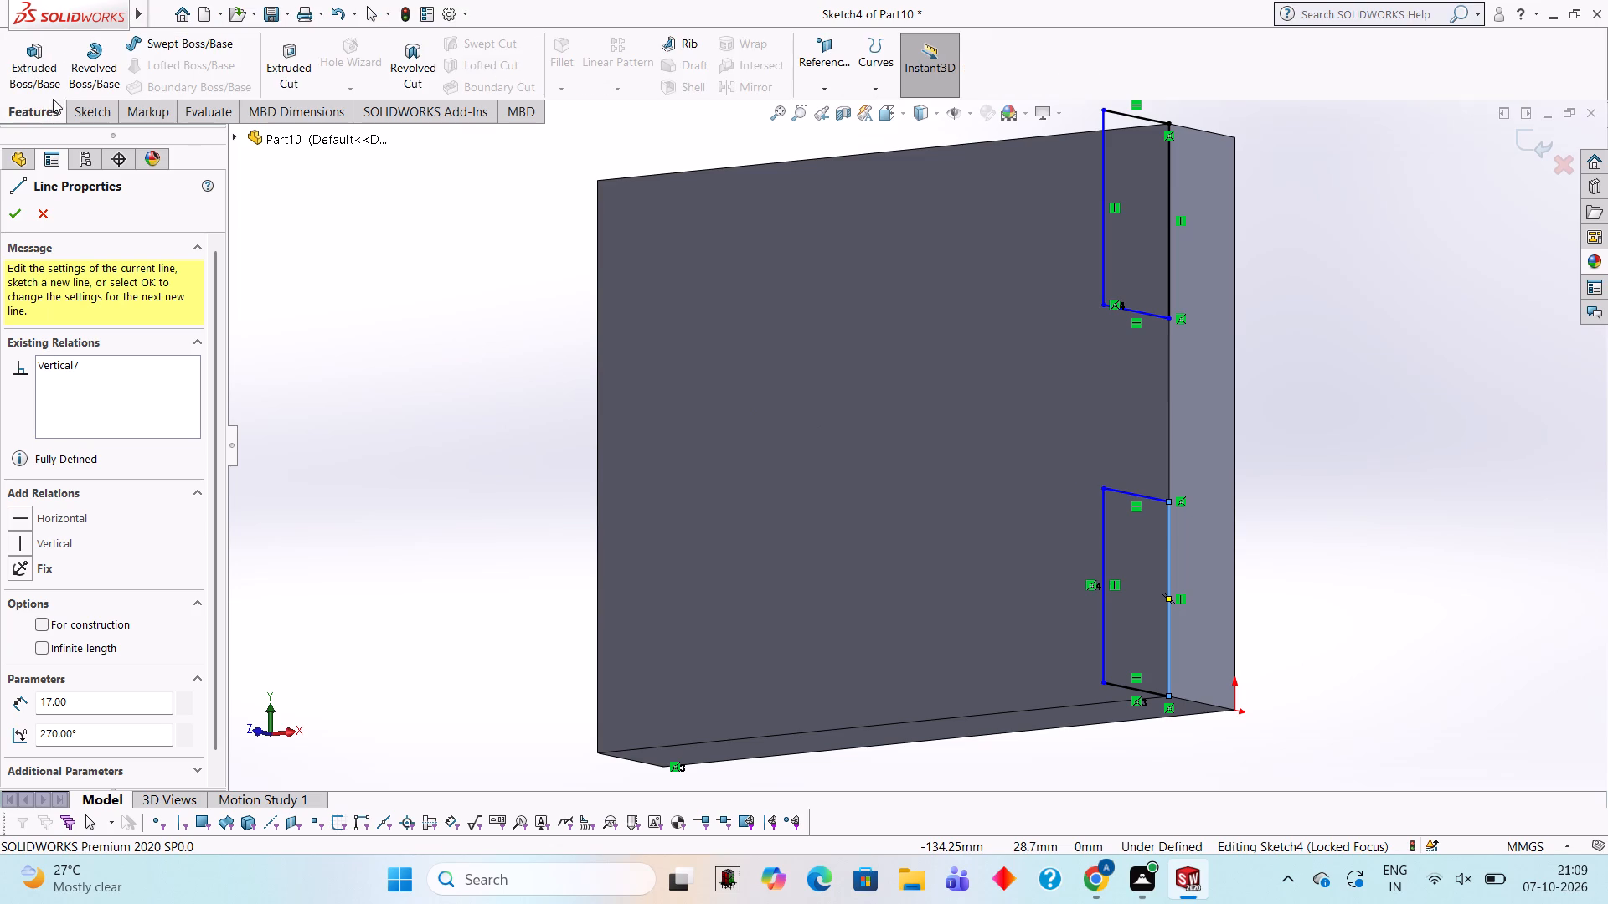
click(35, 51)
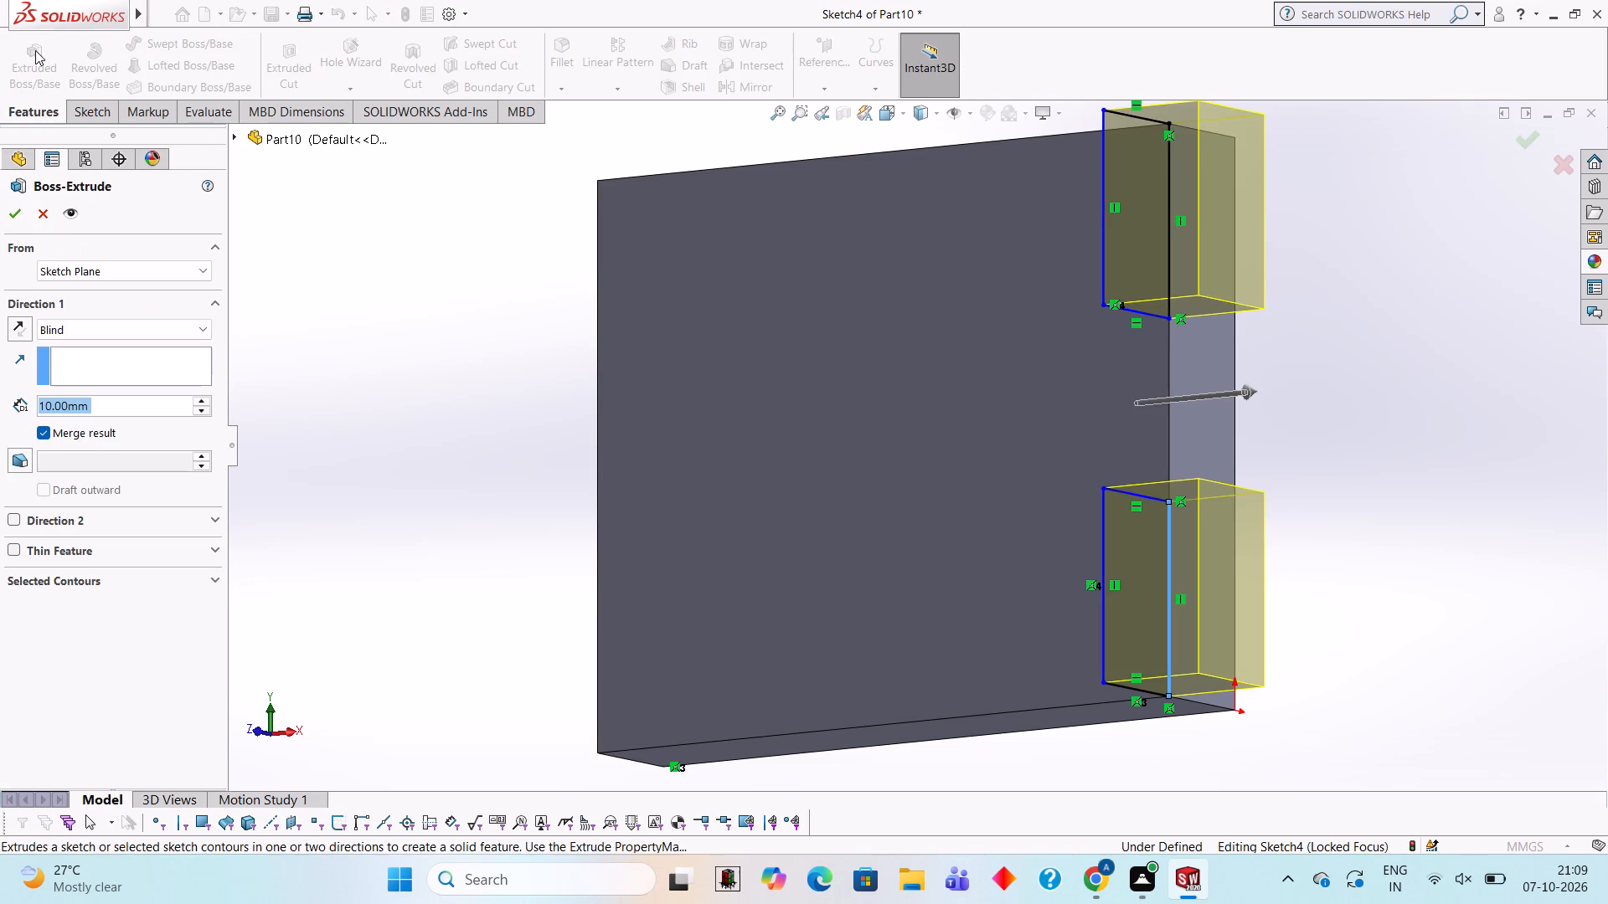
click(23, 330)
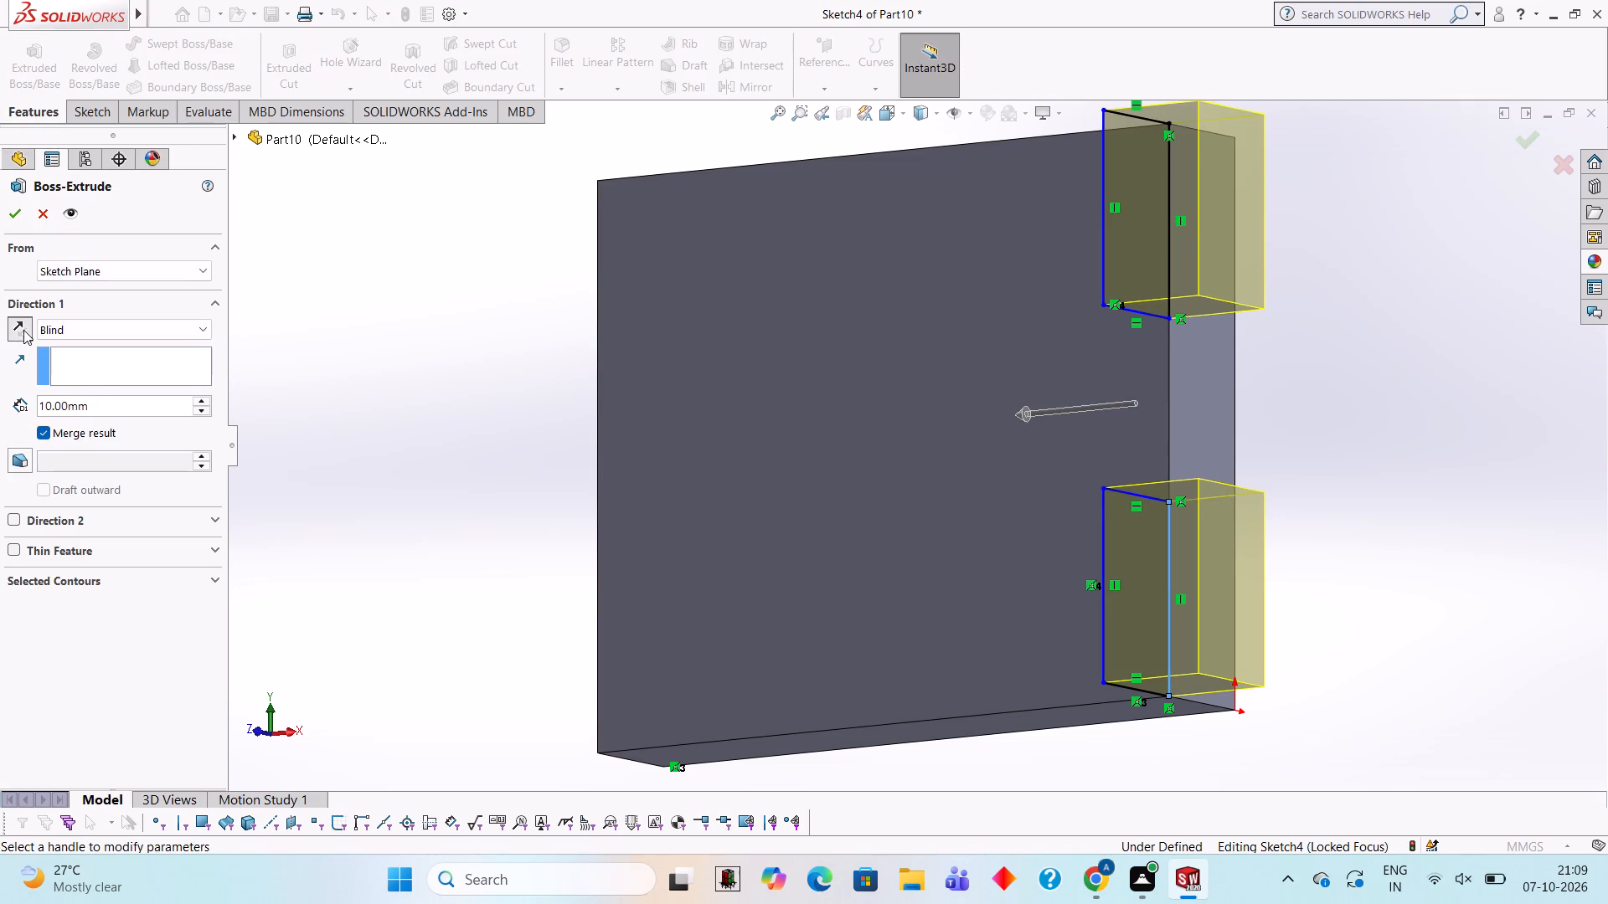
click(118, 410)
key(BackSpace)
key(BackSpace)
key(BackSpace)
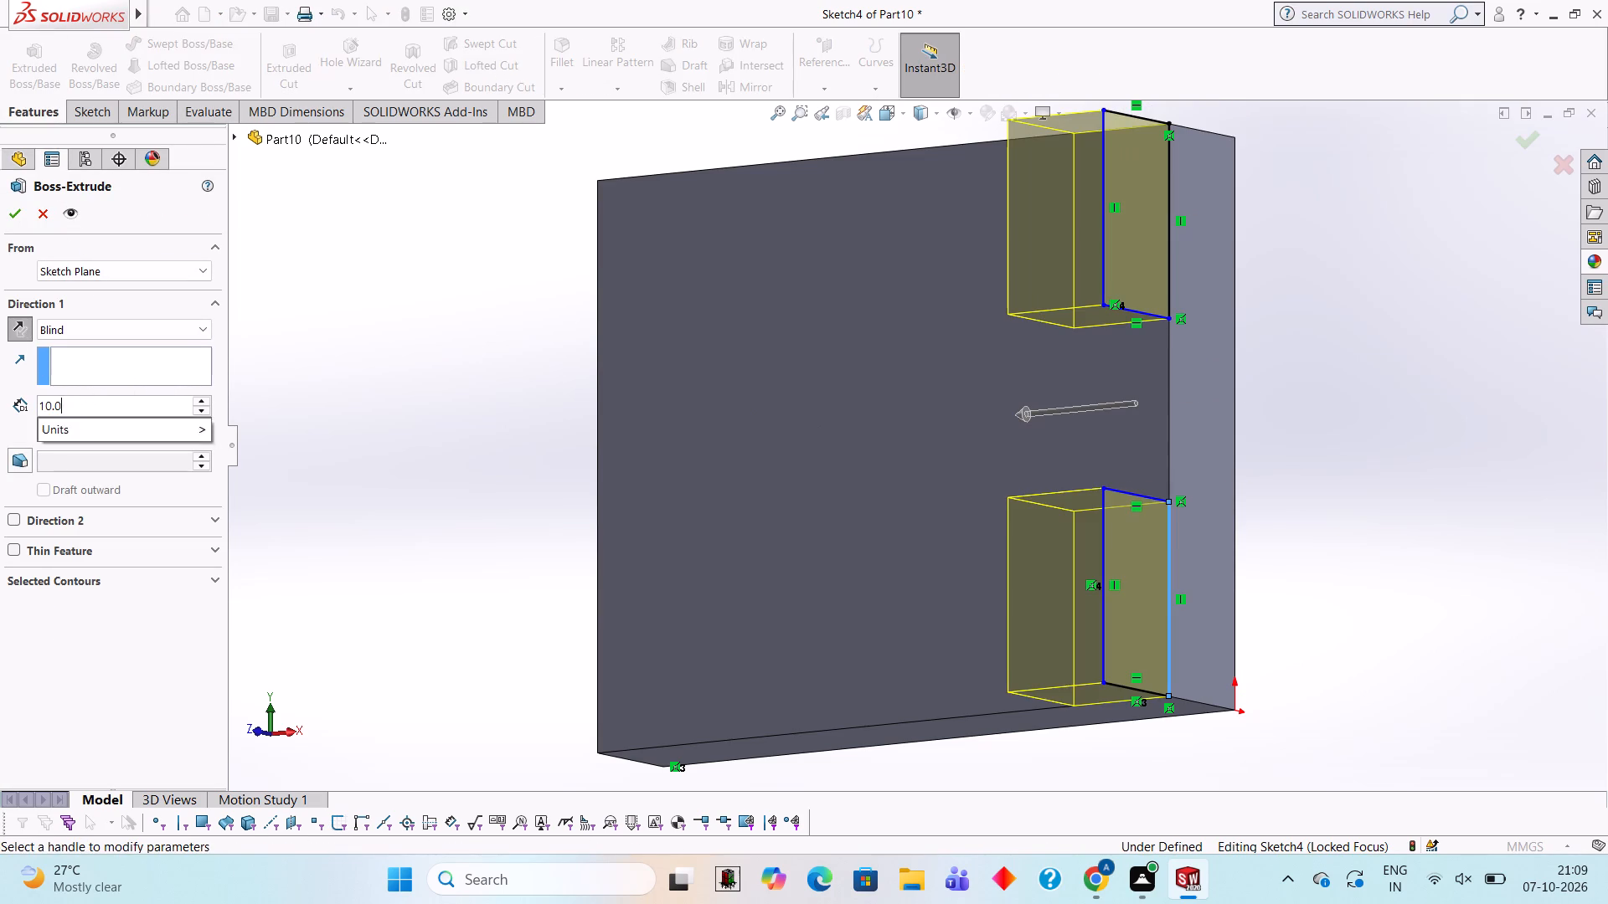
key(BackSpace)
key(BackSpace)
key(BackSpace)
key(BackSpace)
text(60)
key(Return)
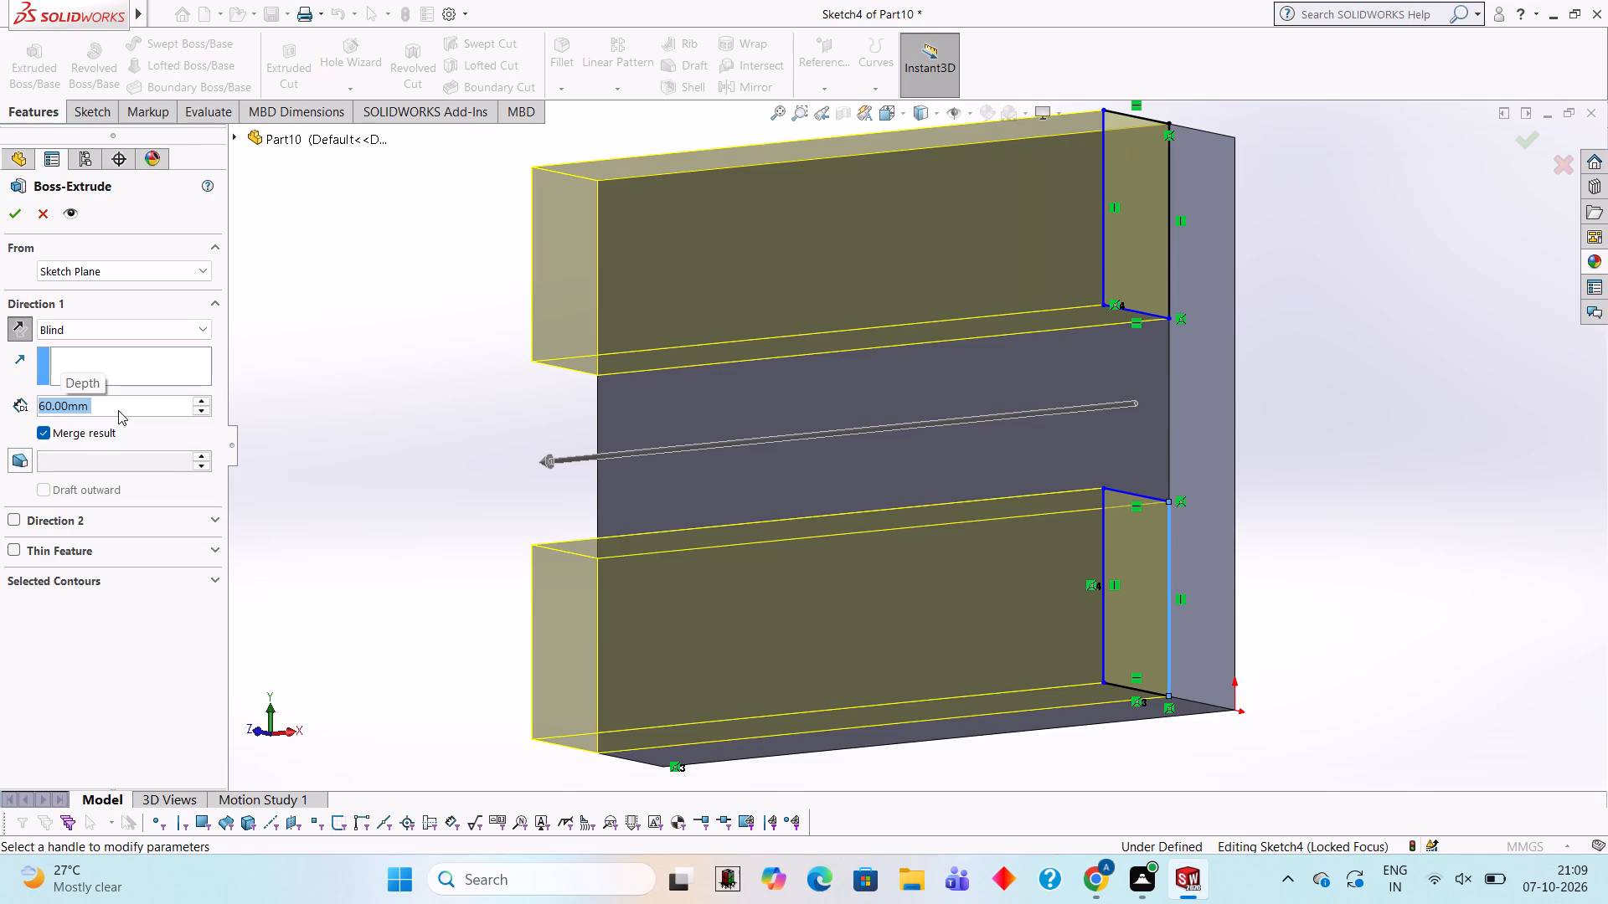
middle_drag(469, 343, 548, 387)
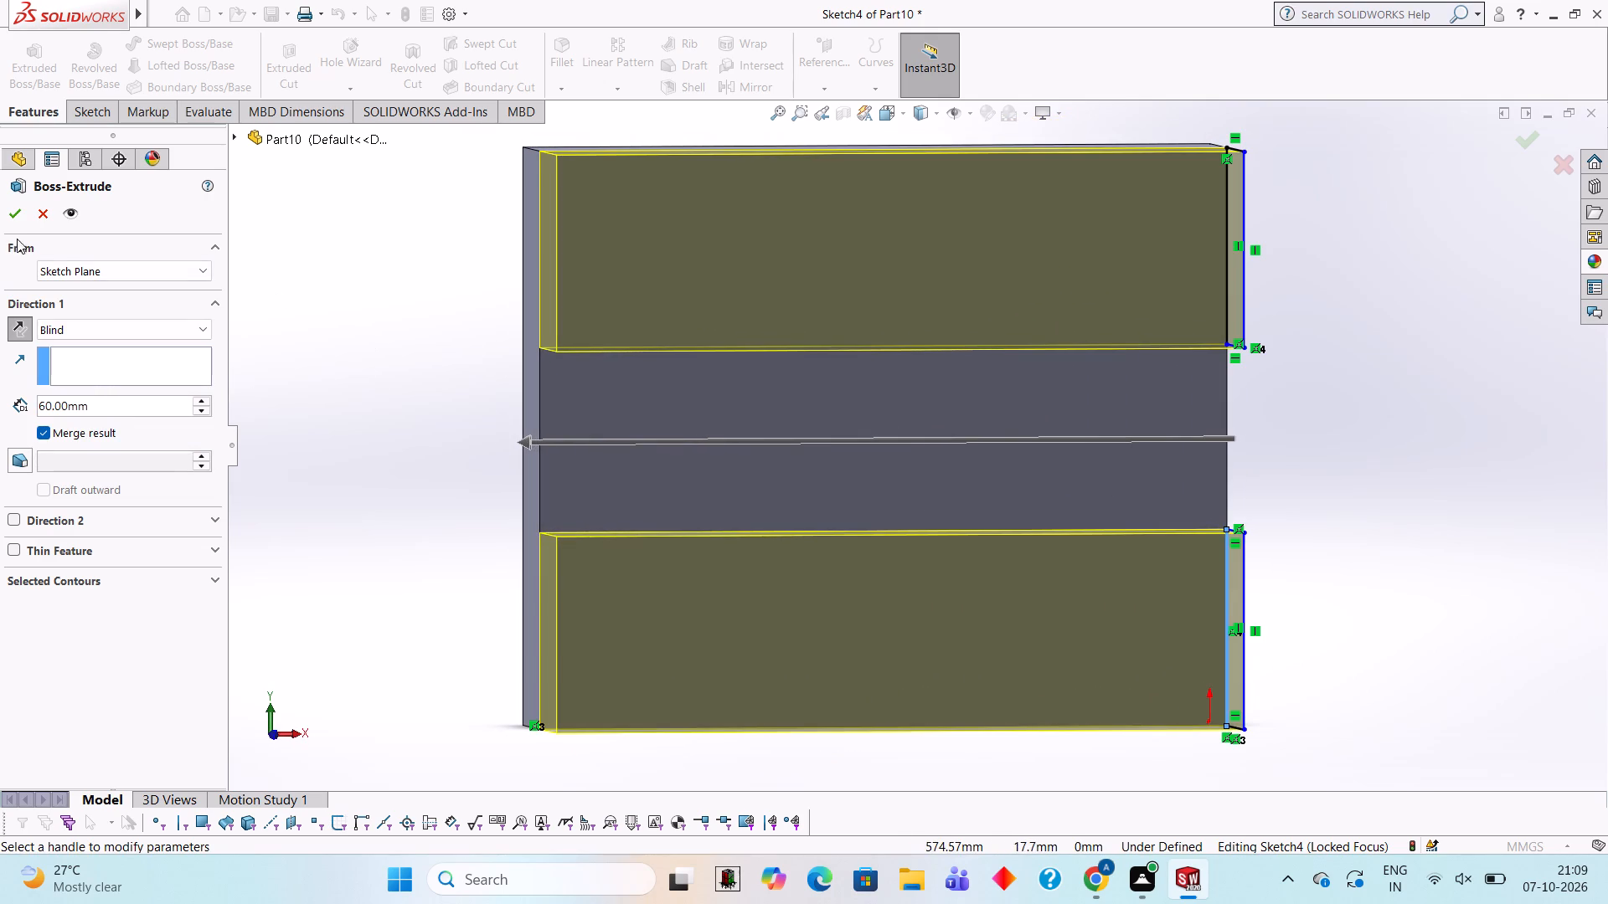
click(16, 223)
click(305, 336)
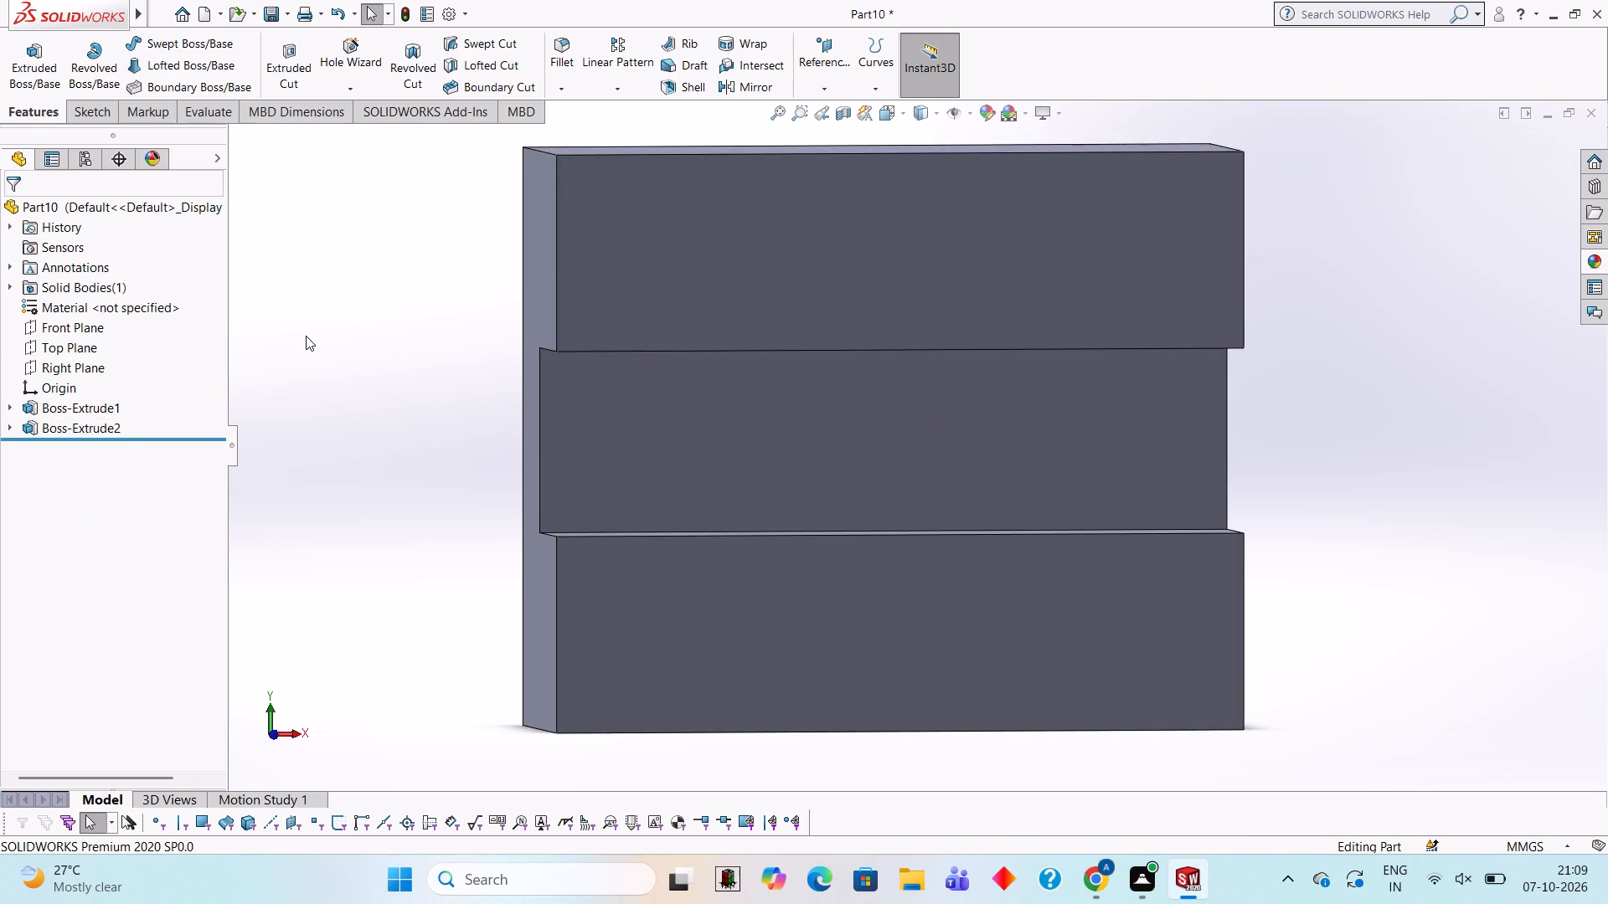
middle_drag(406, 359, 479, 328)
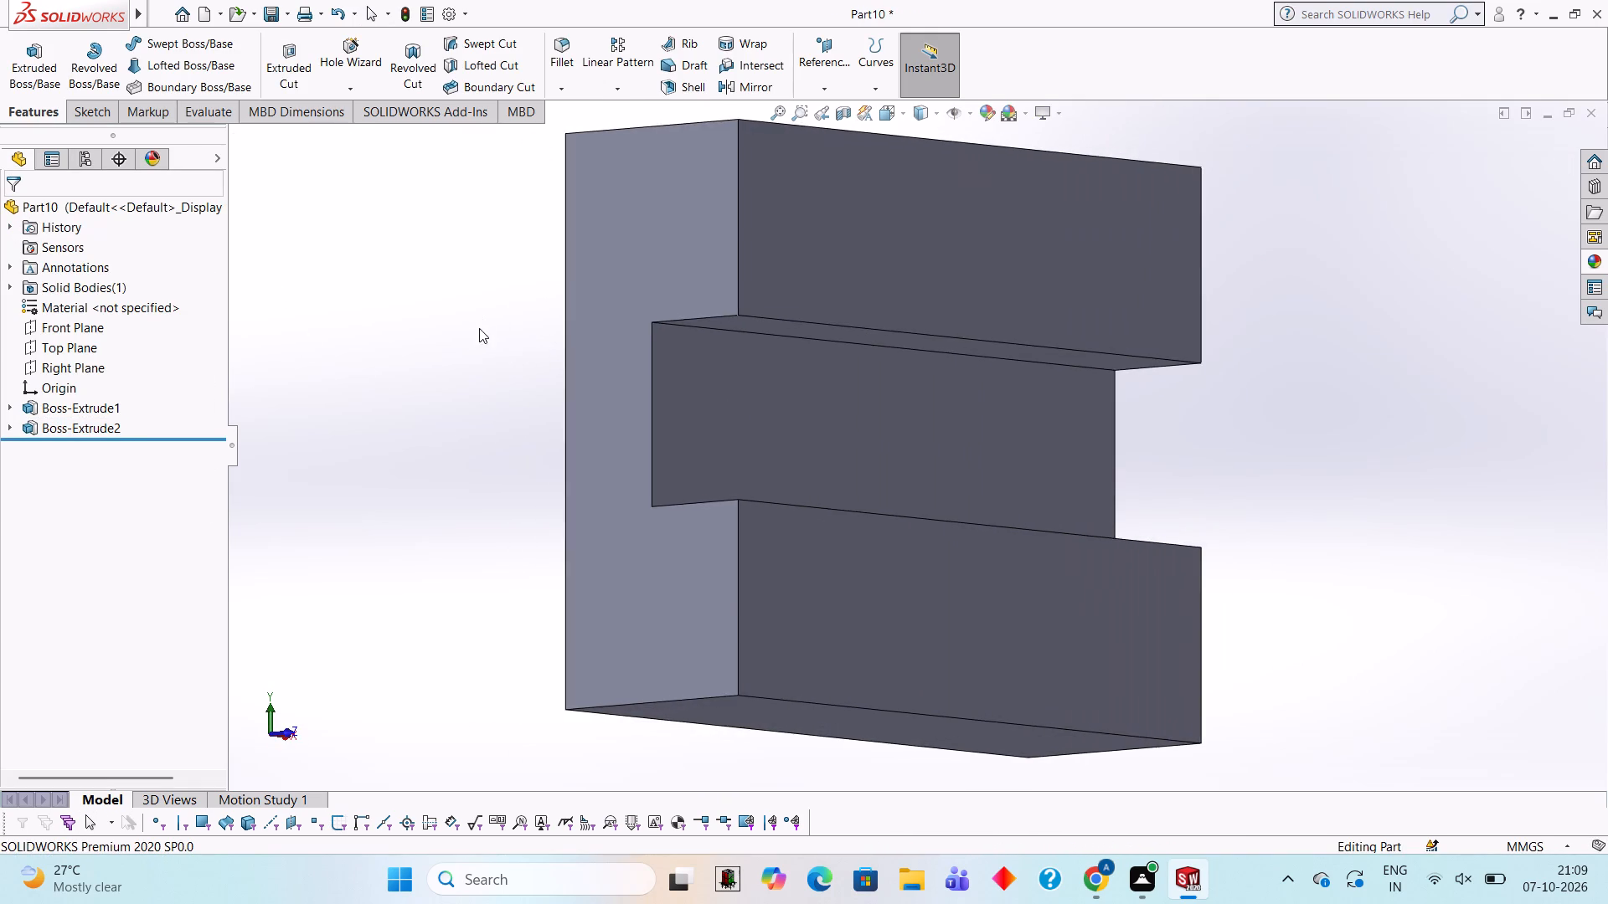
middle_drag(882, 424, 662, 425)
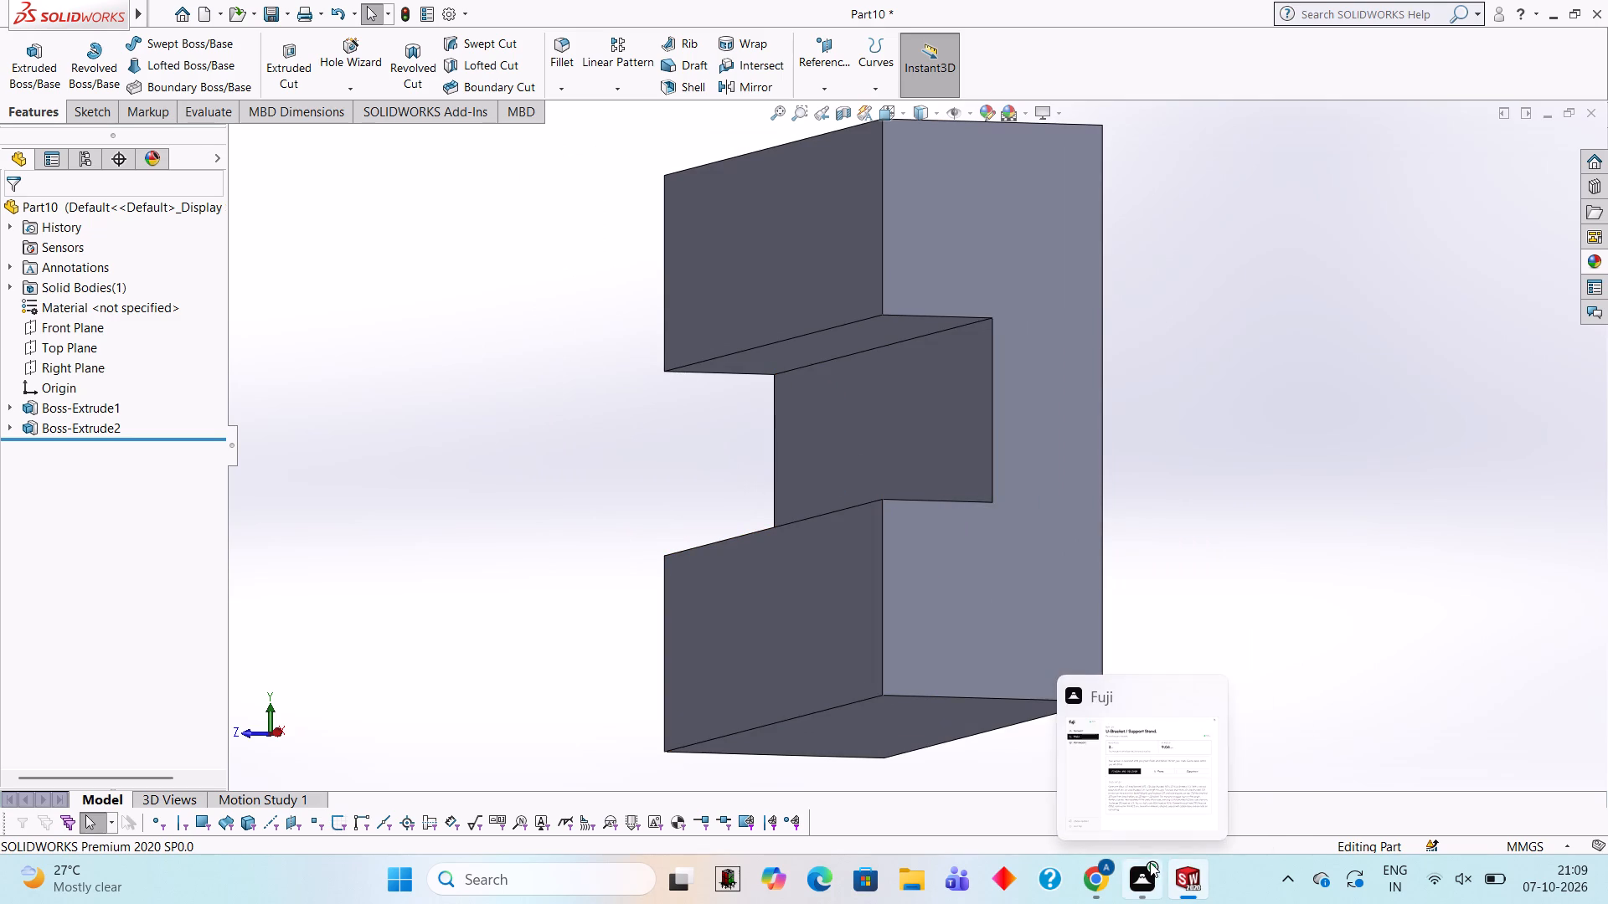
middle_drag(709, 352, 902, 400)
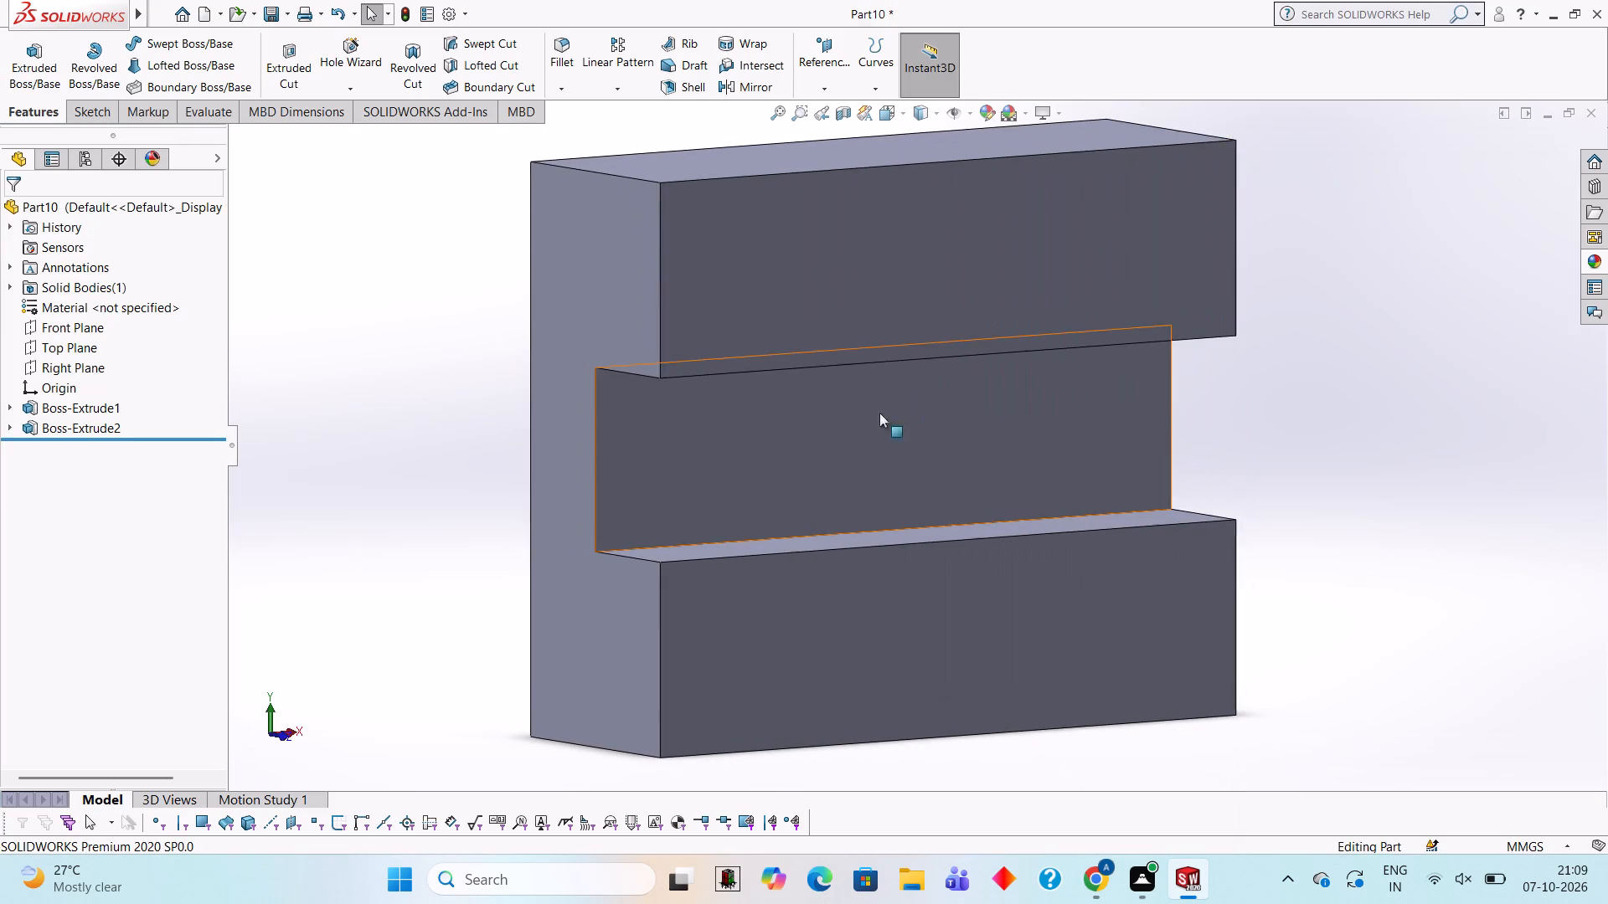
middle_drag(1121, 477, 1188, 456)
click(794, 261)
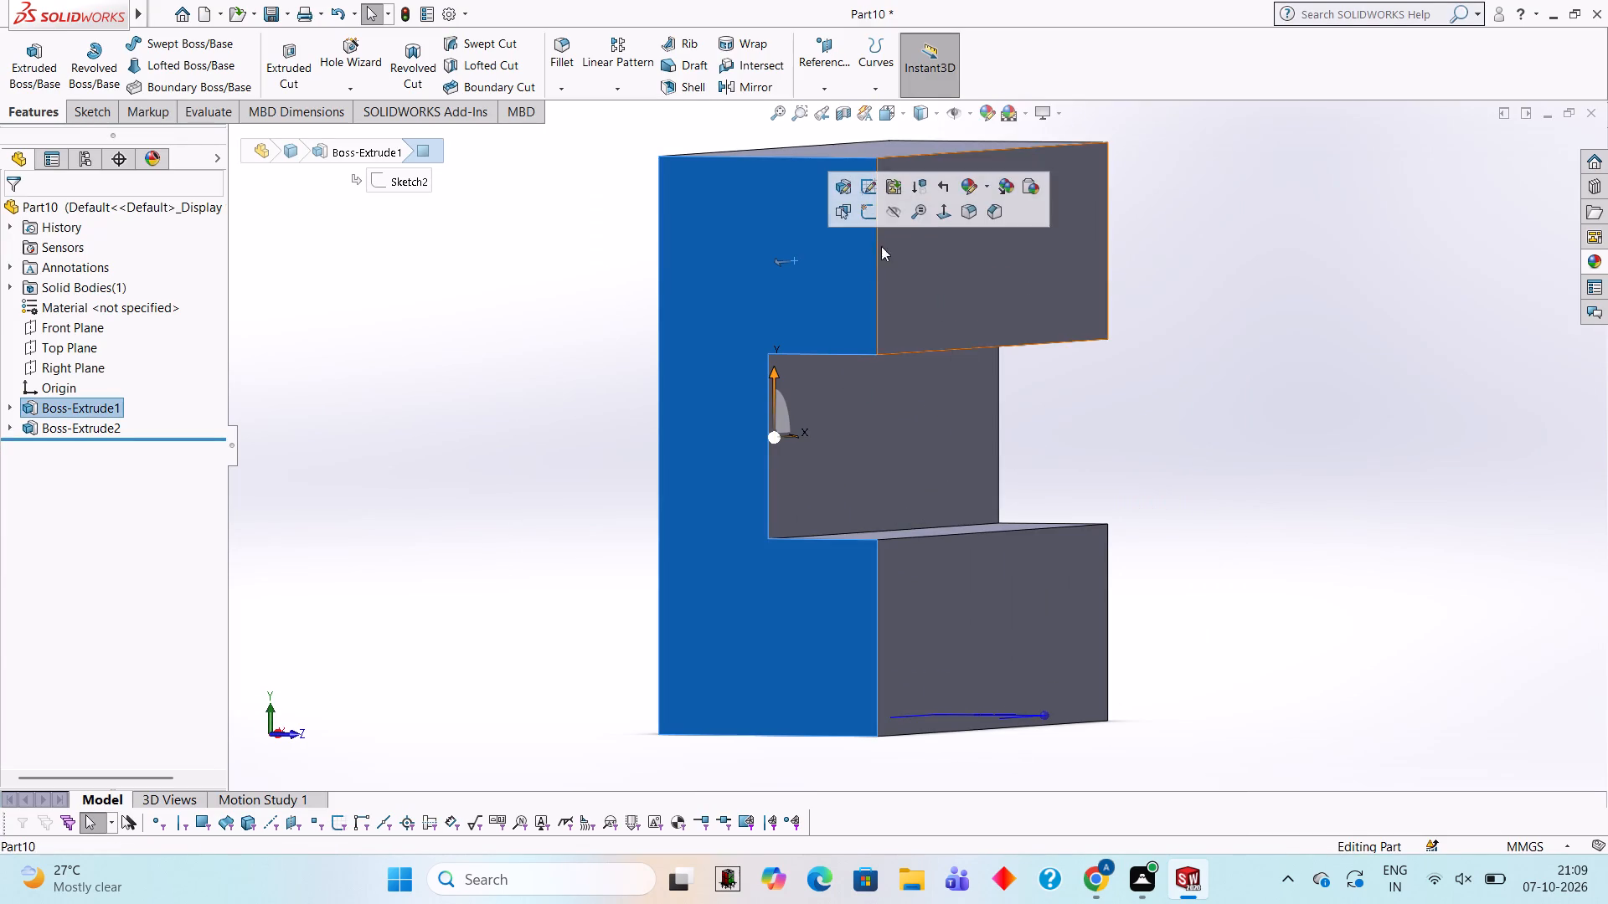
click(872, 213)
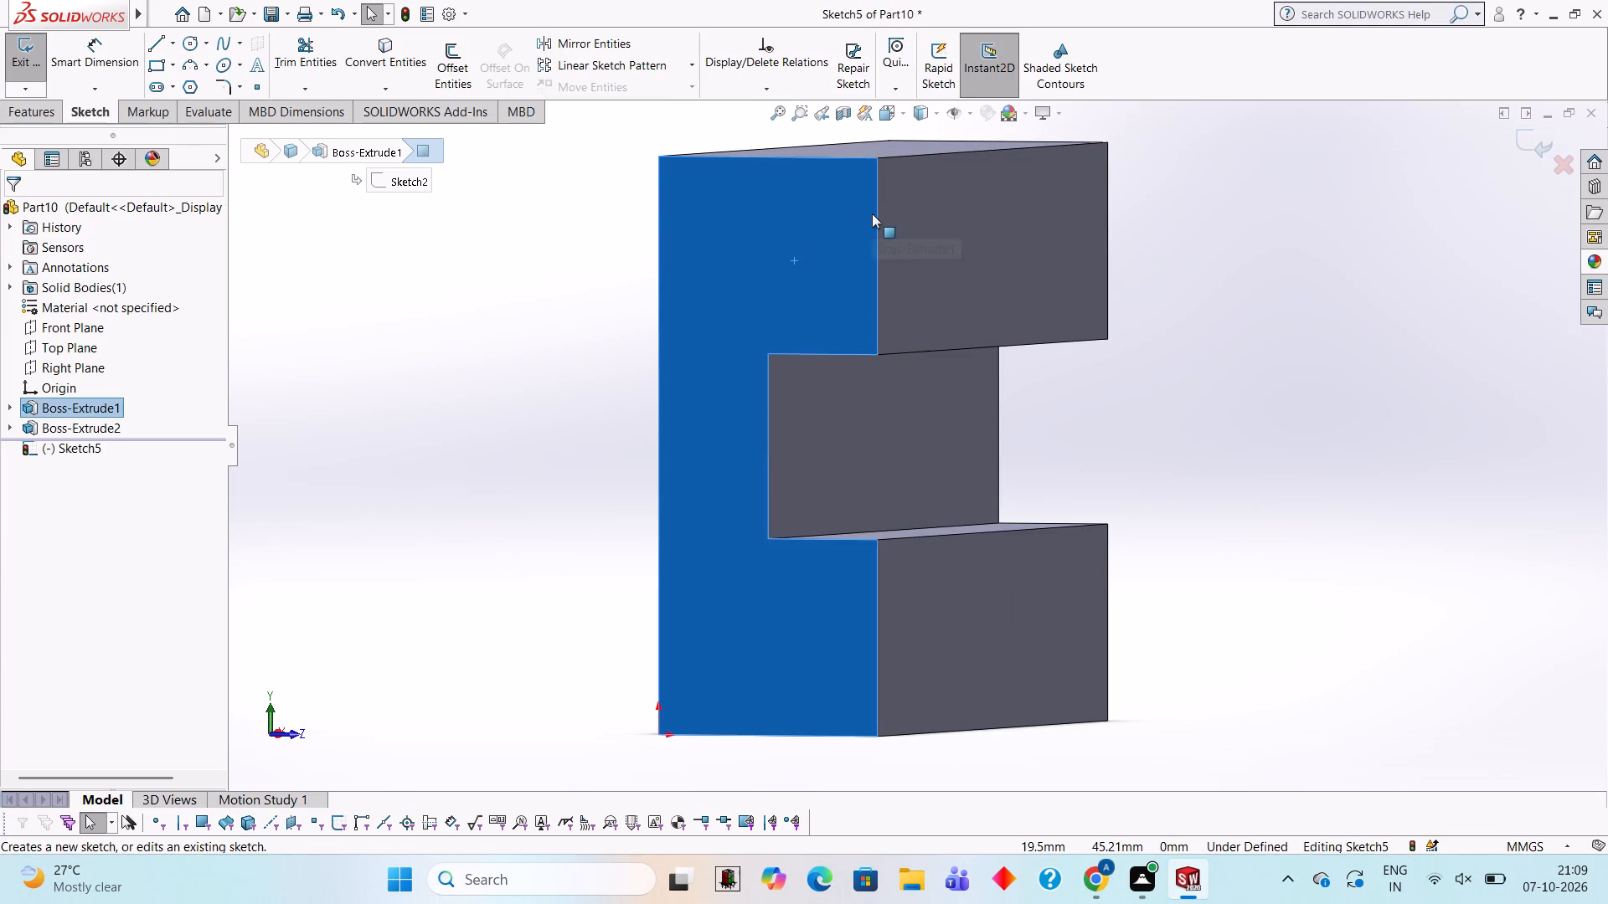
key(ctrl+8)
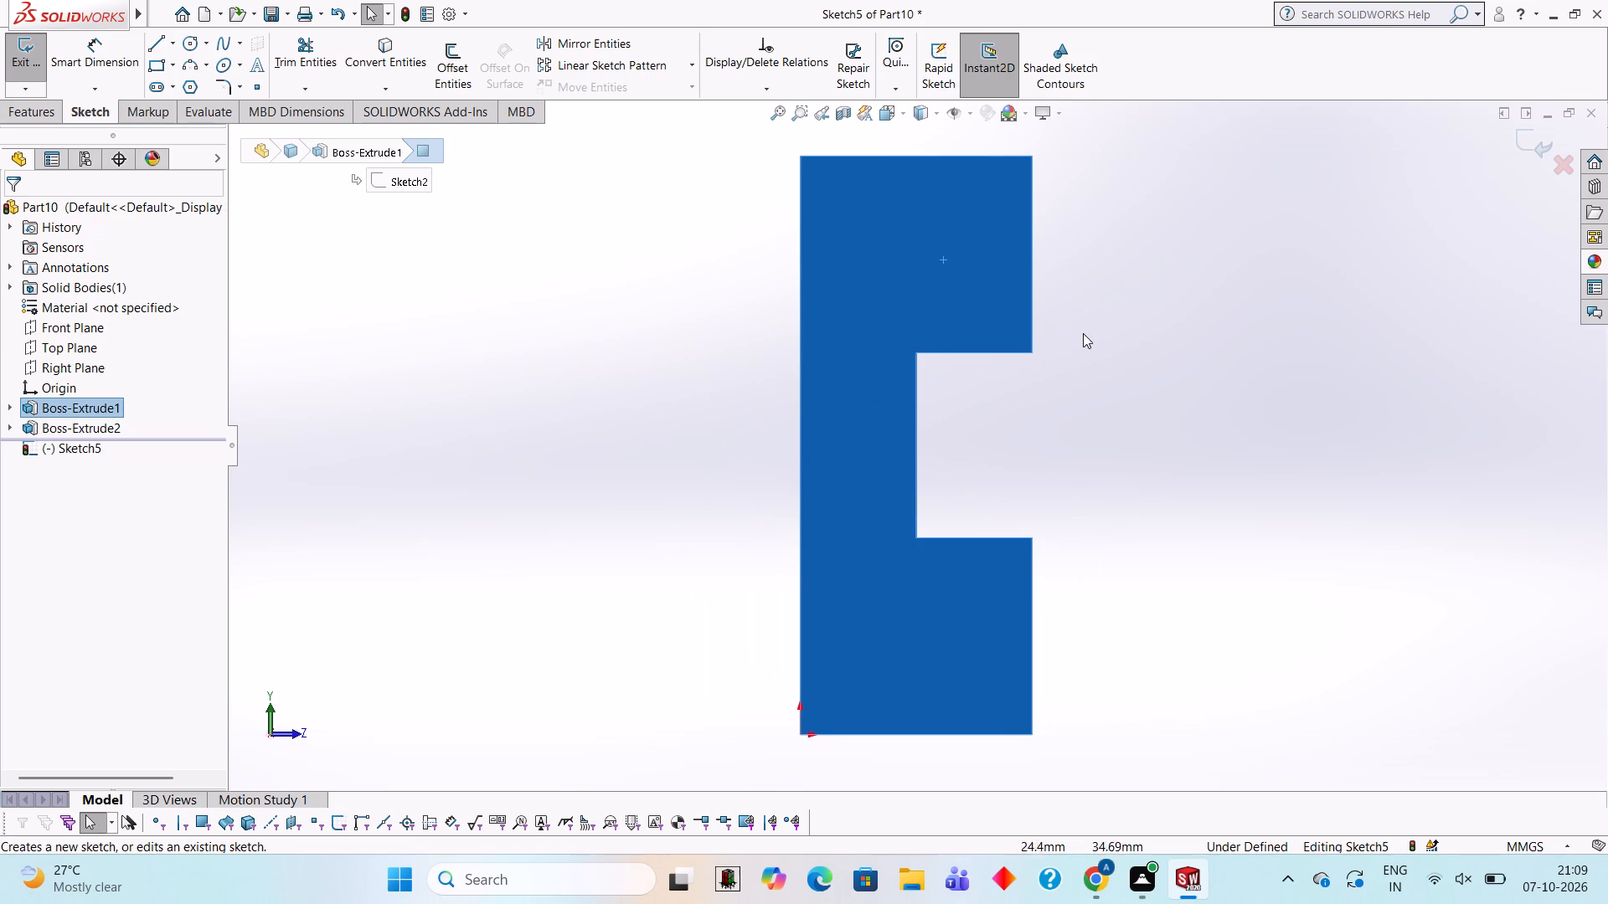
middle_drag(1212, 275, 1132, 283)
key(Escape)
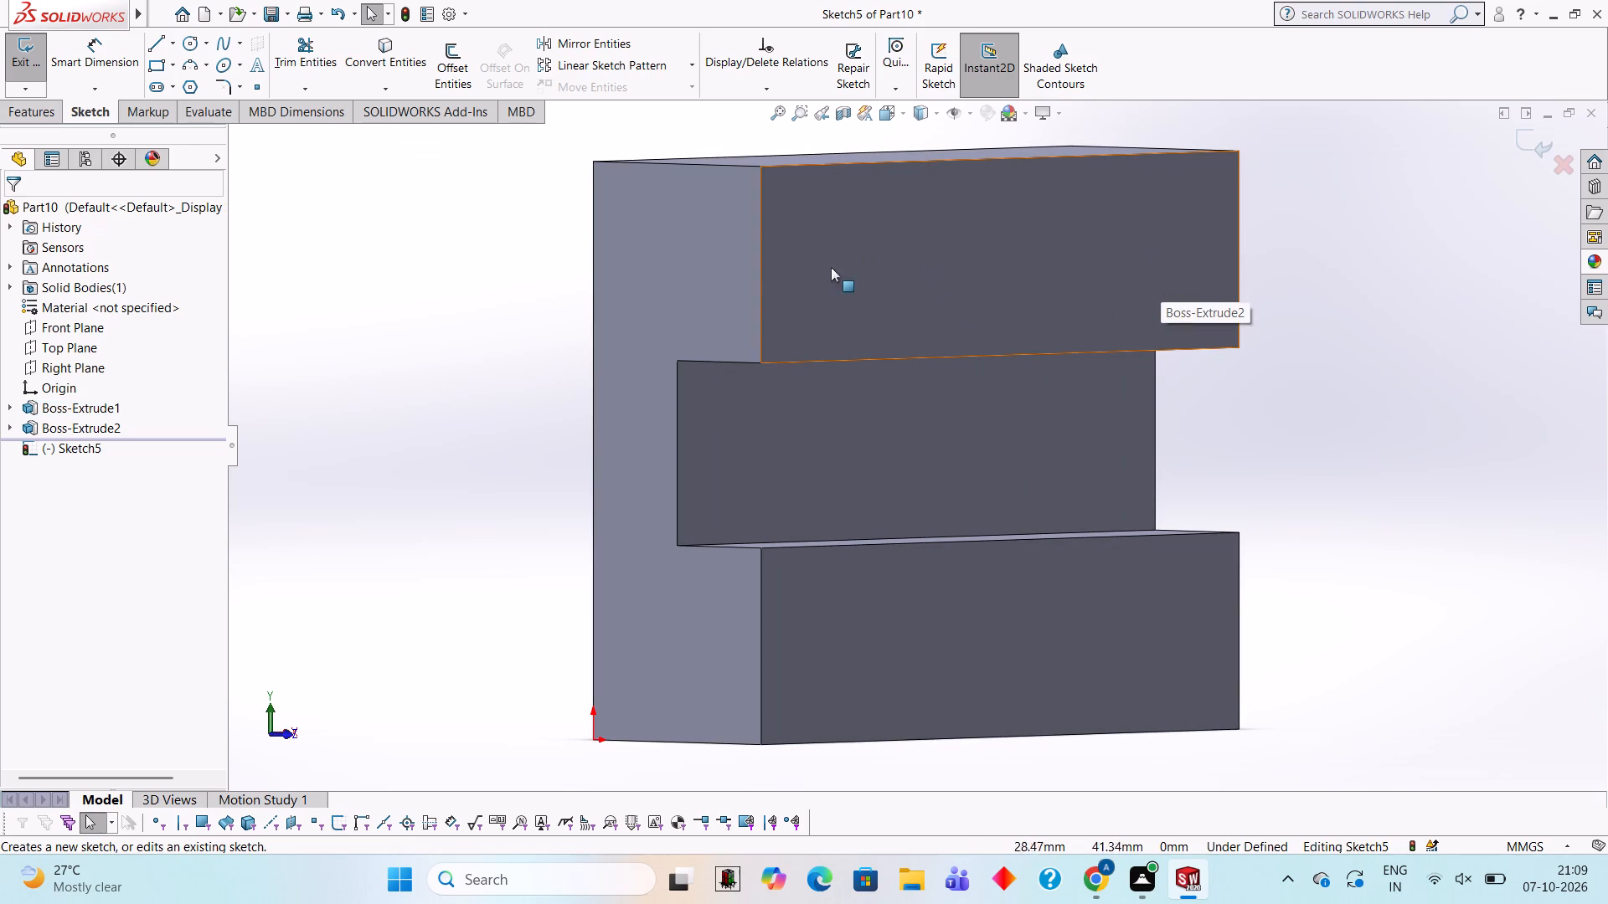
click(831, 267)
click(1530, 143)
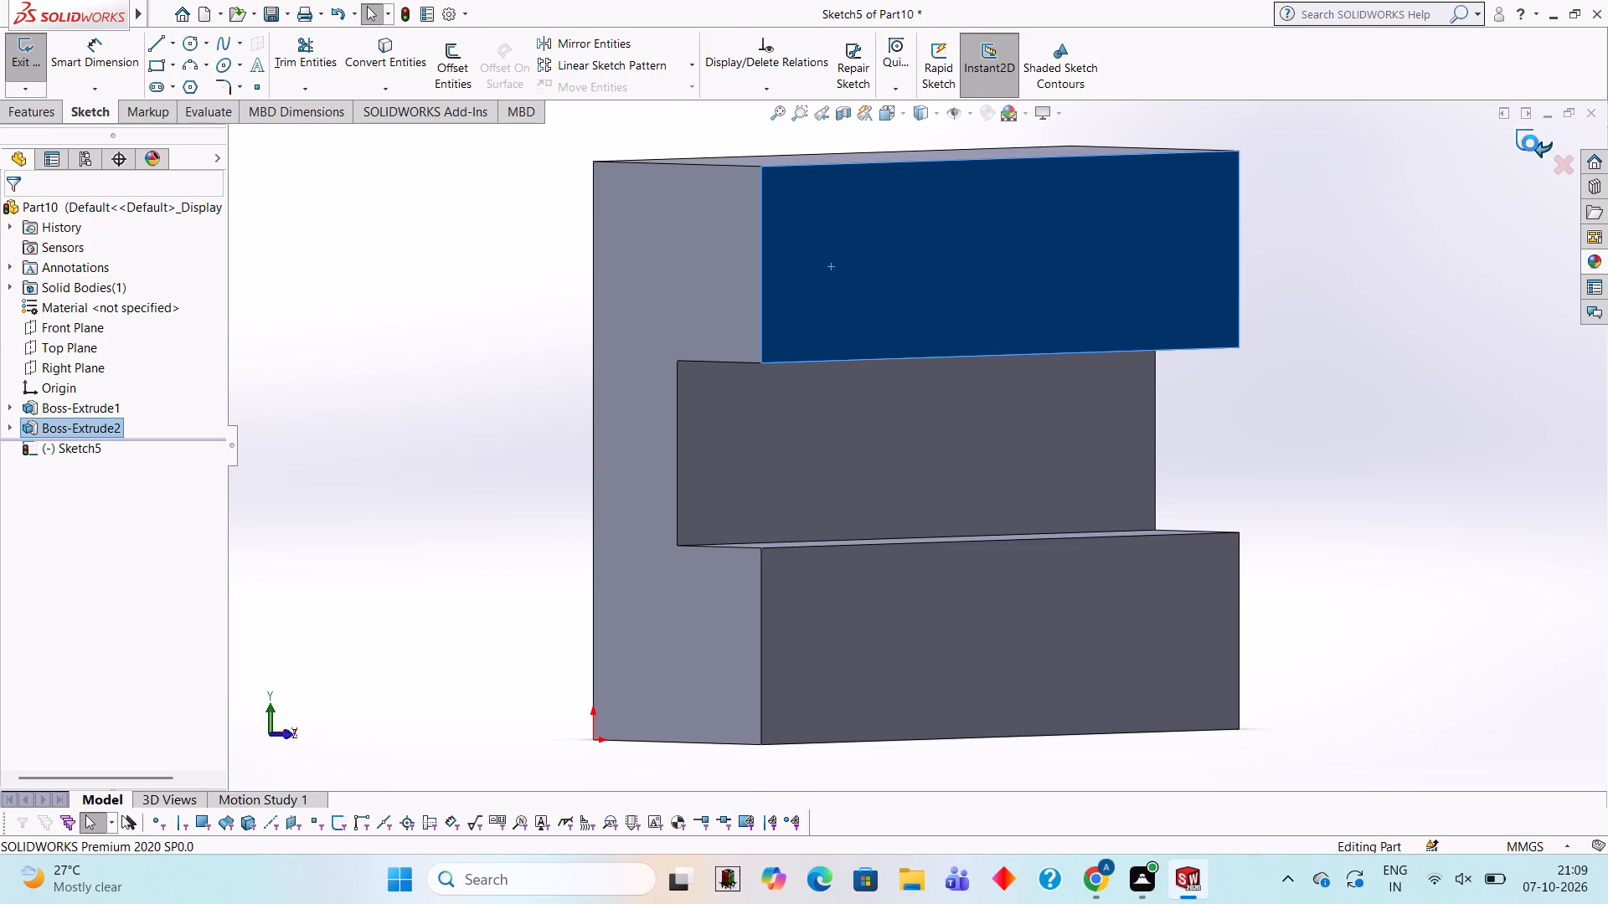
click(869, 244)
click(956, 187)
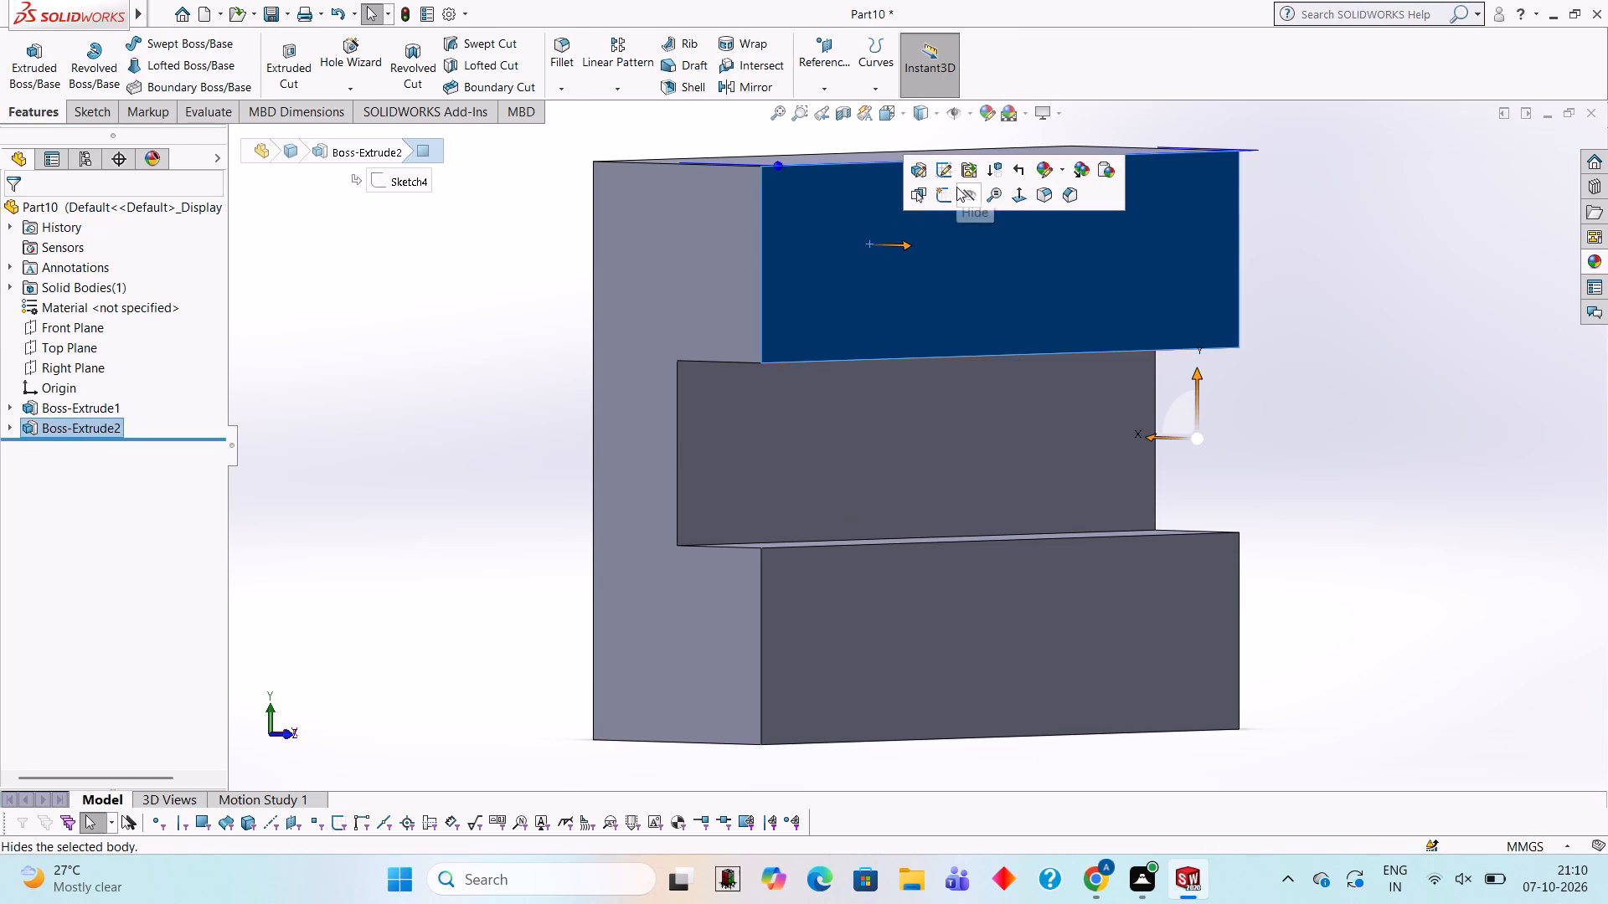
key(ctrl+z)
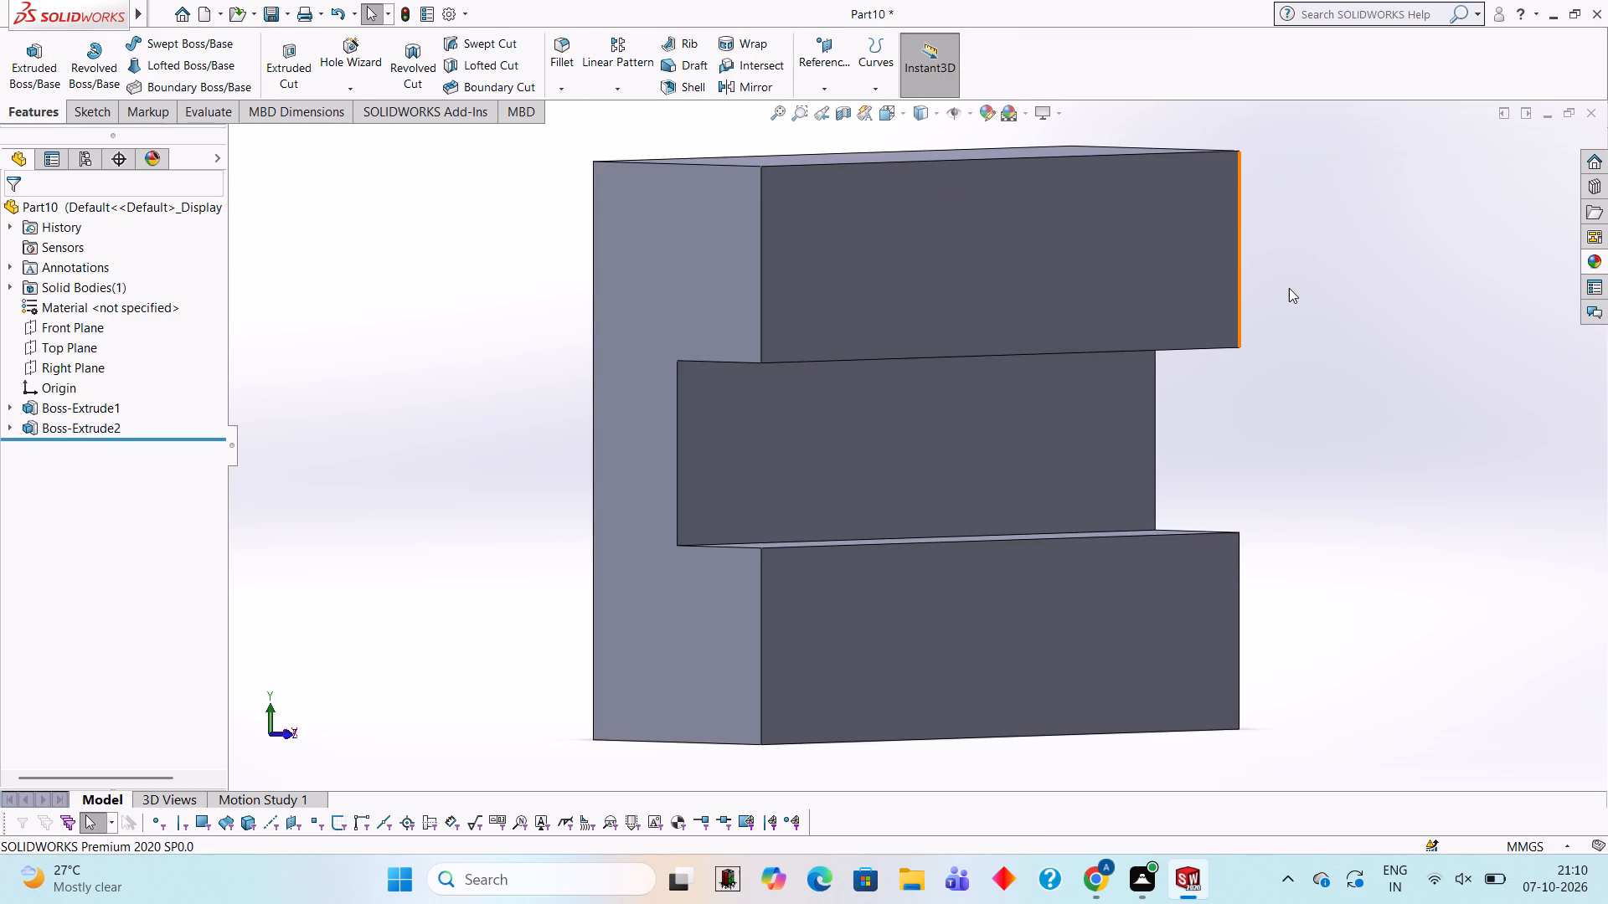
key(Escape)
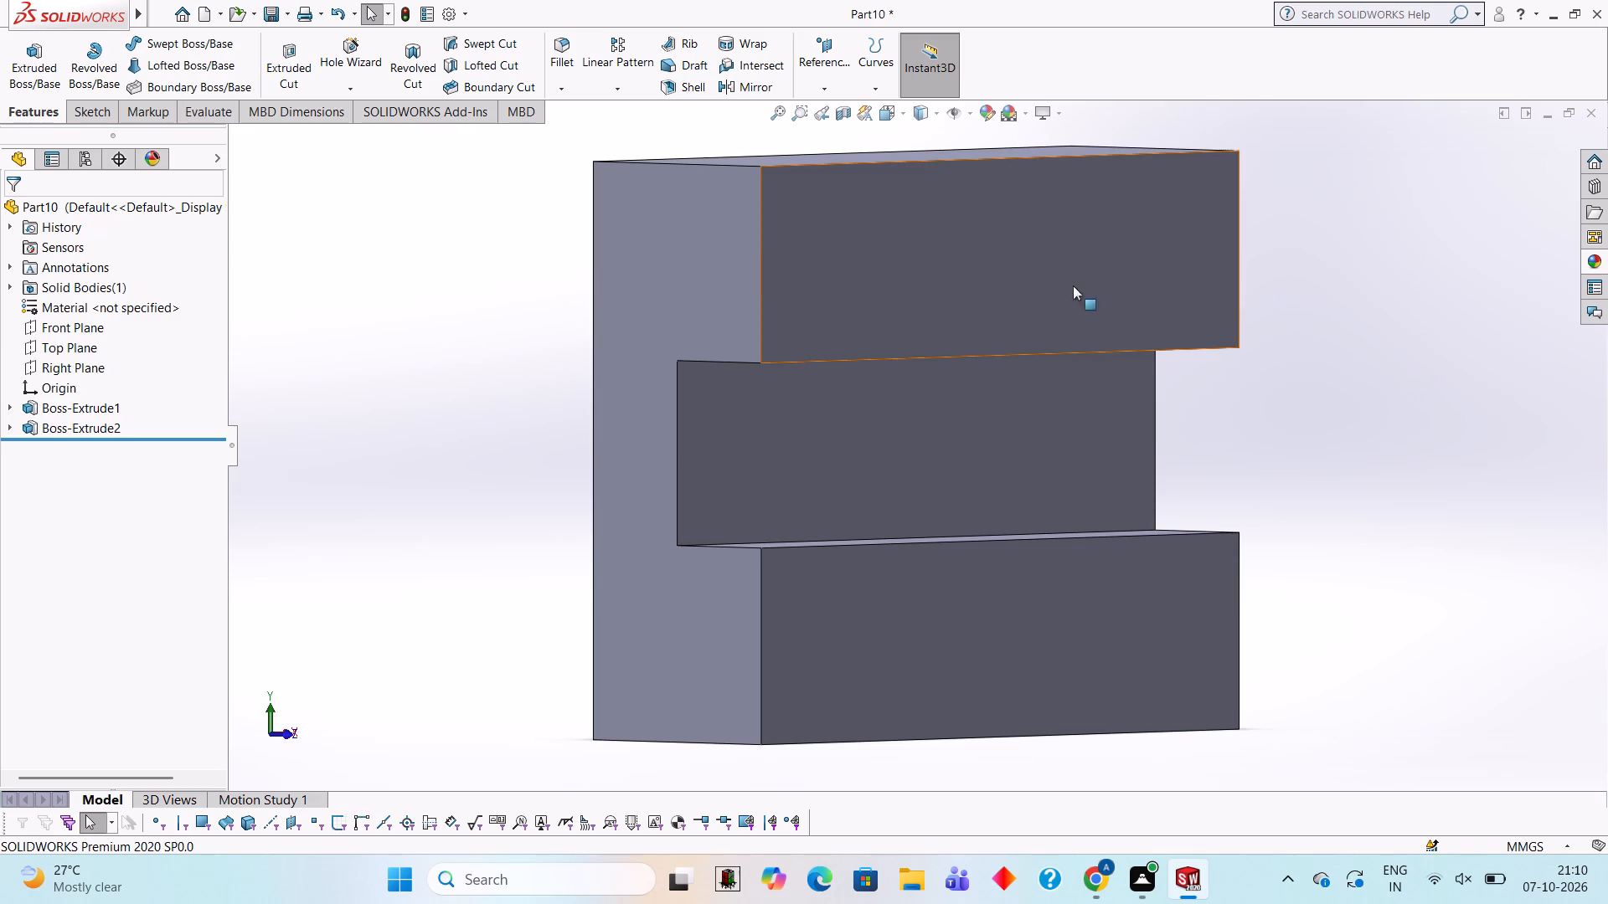
On the upper bar's front face, sketch a closed rectangle along the -X edge, 10 mm wide by 50 mm over the full height.
click(932, 257)
click(998, 213)
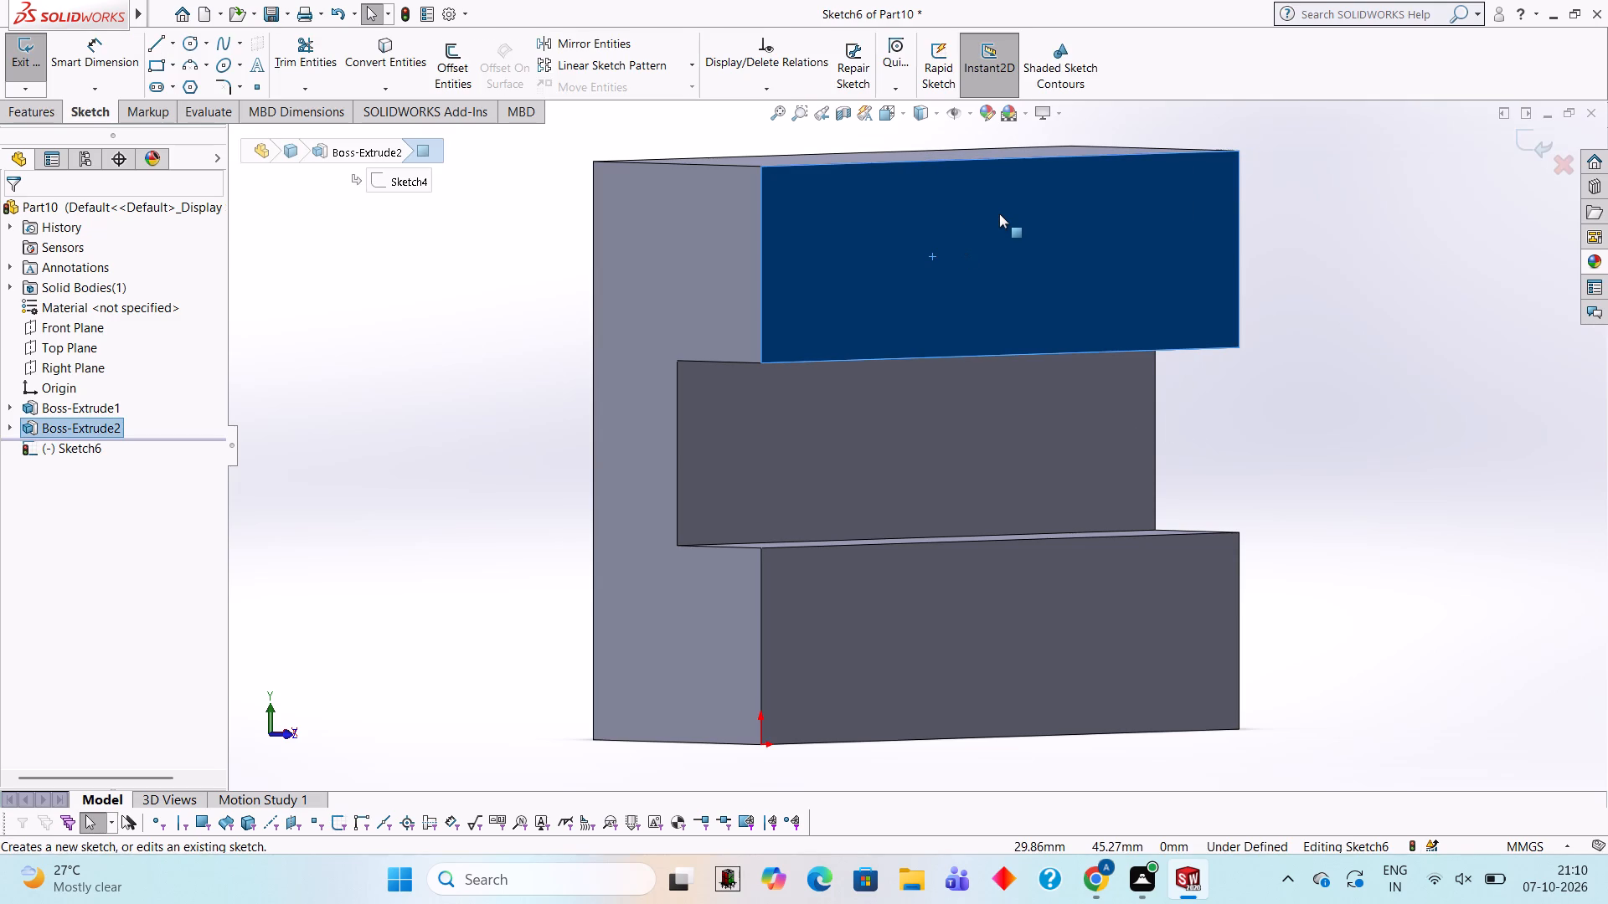
key(ctrl+8)
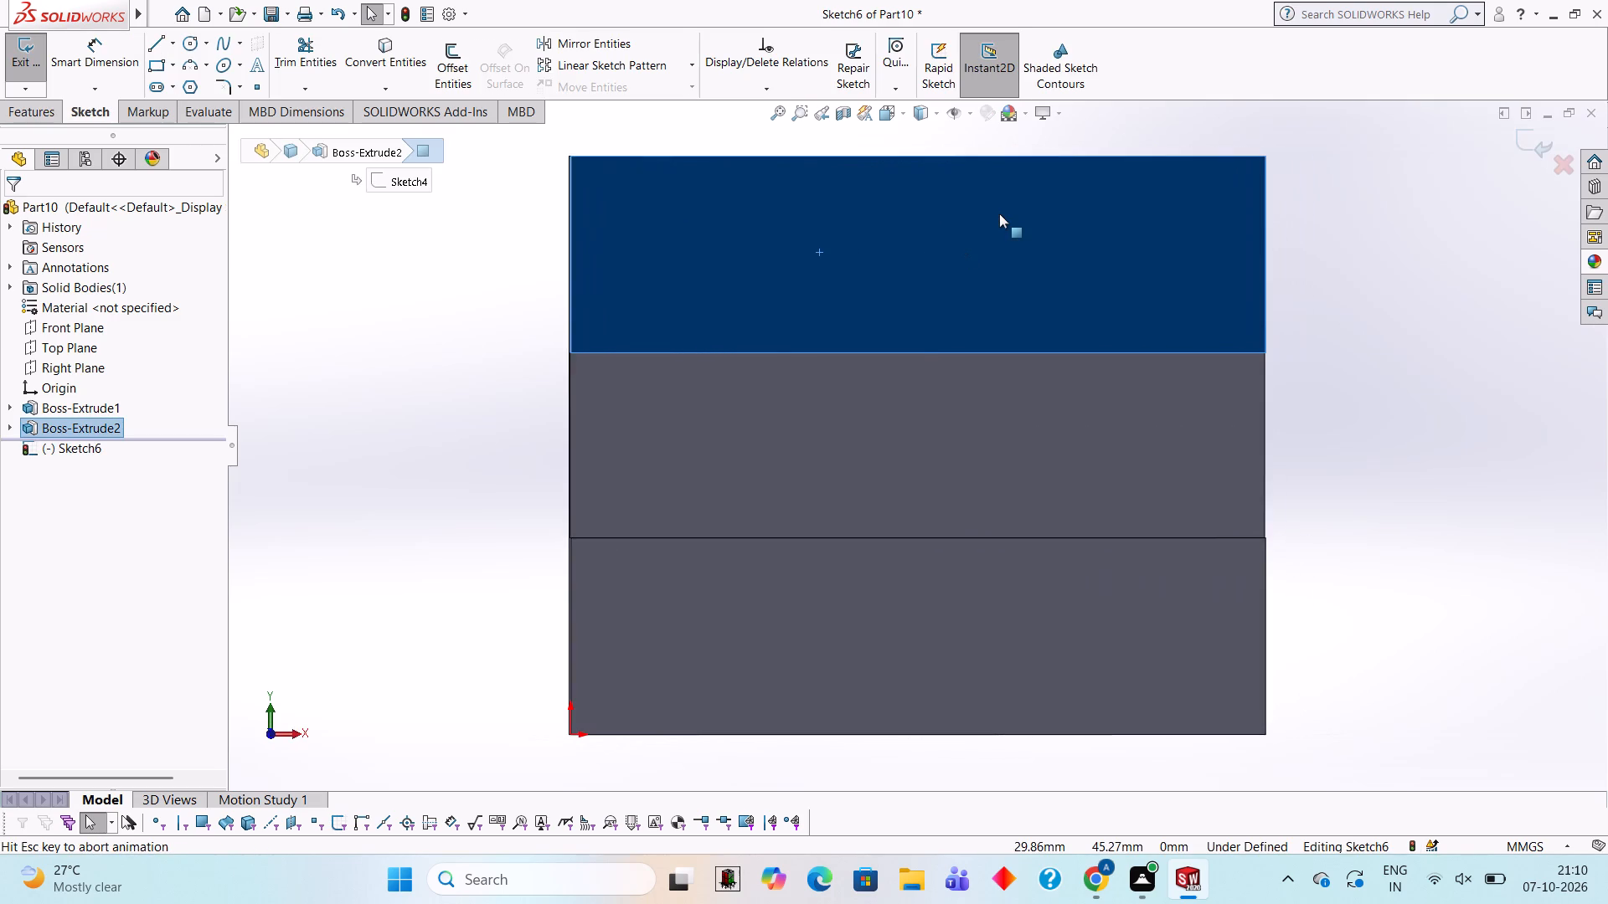
click(160, 40)
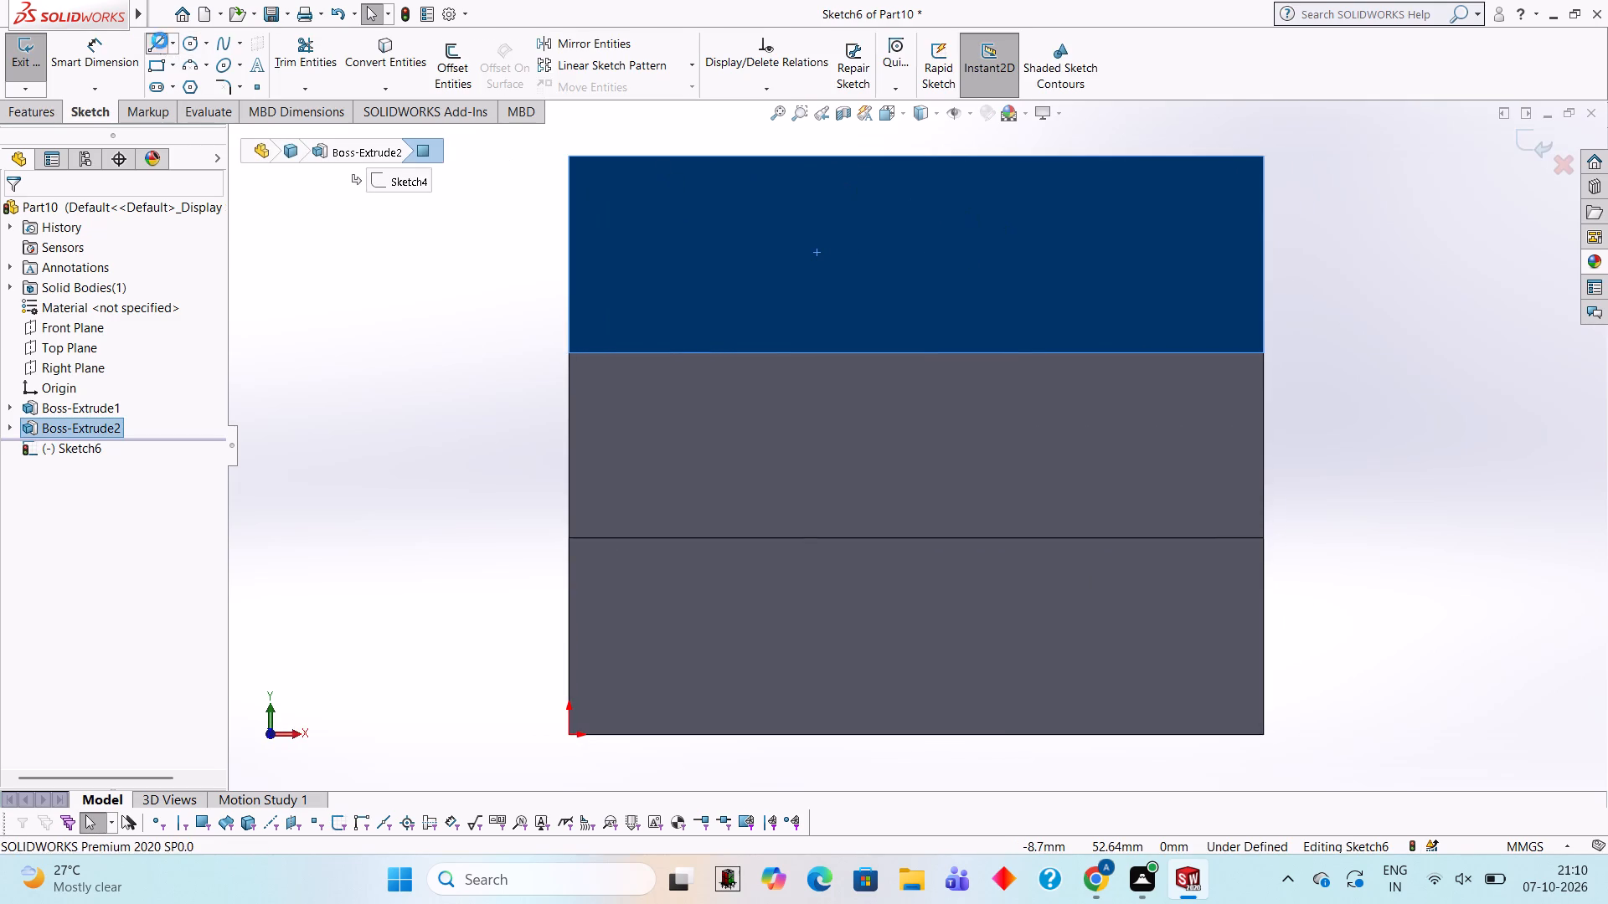
click(569, 155)
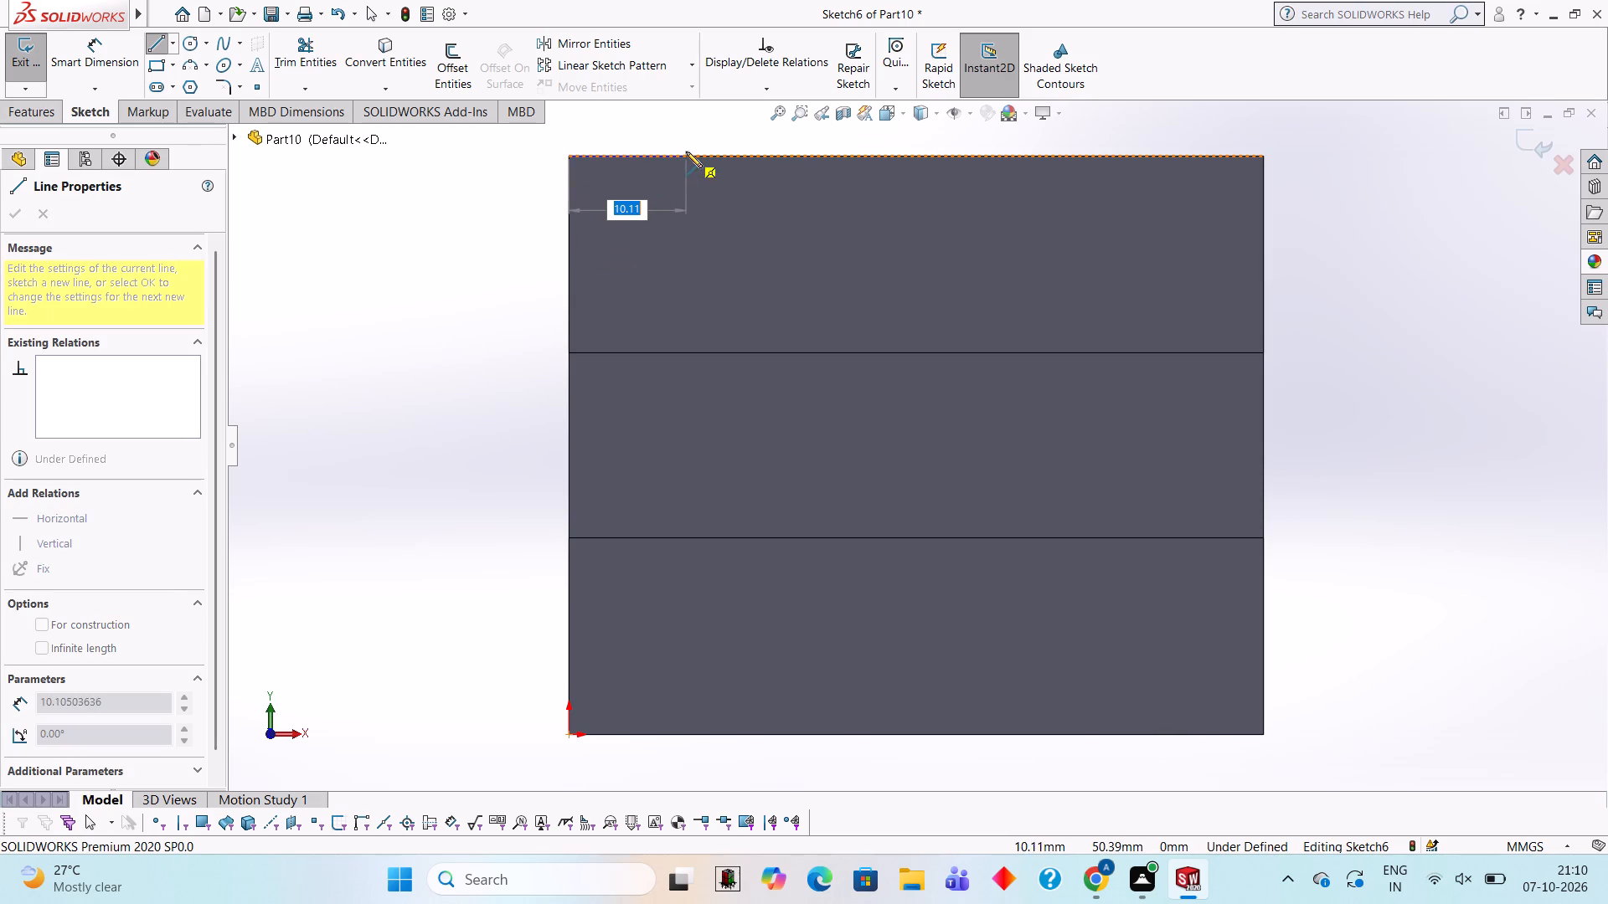
text(10)
key(Return)
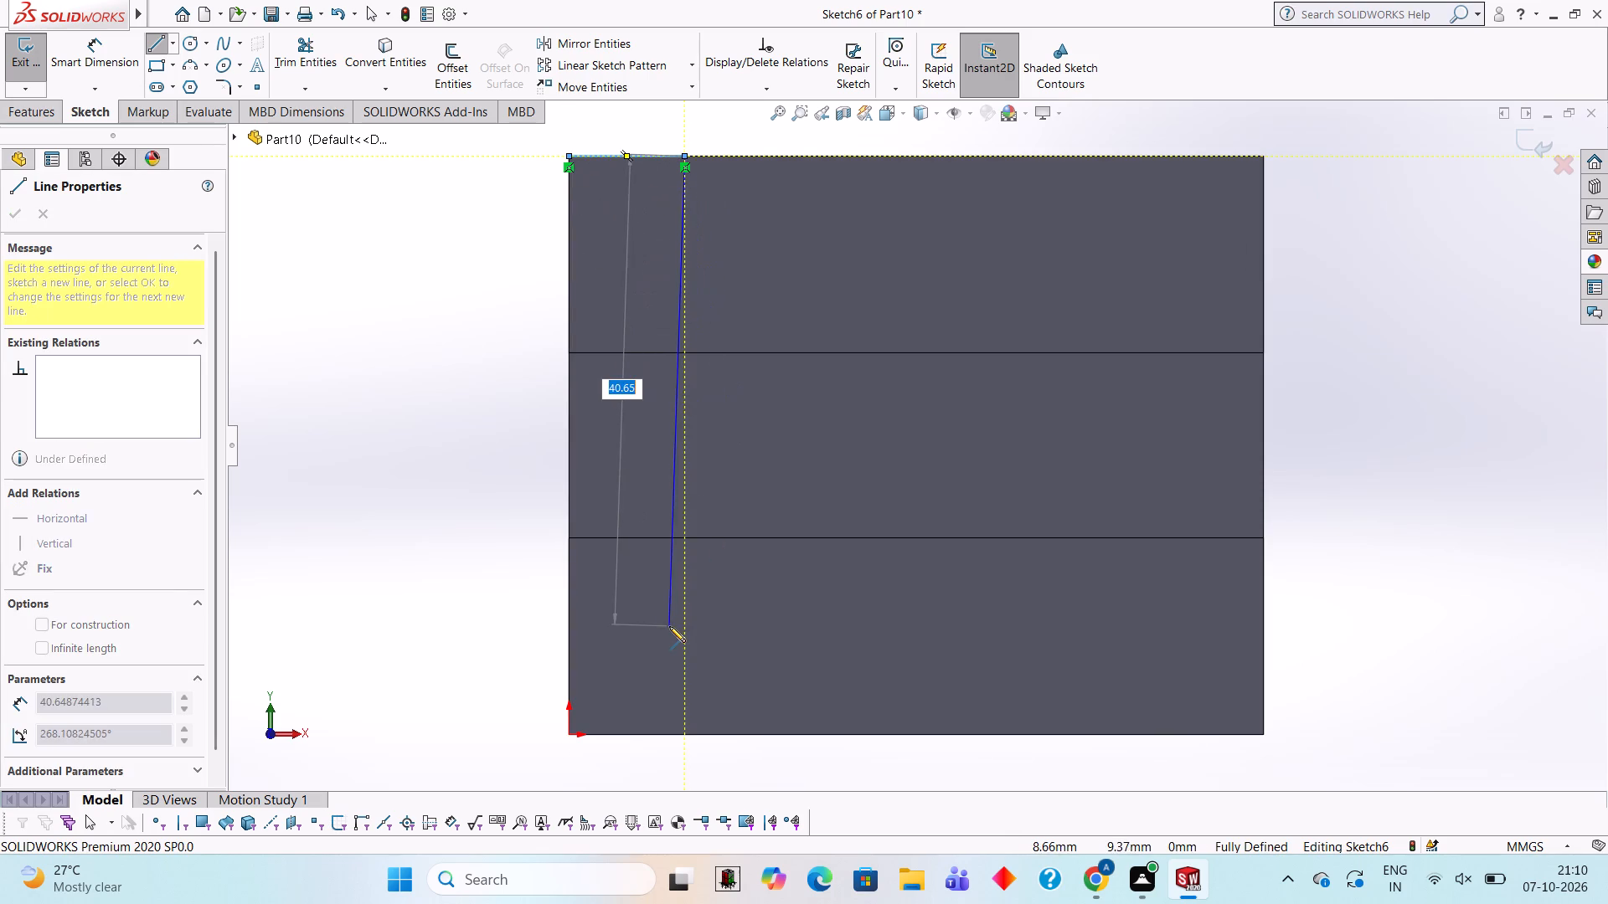
click(686, 736)
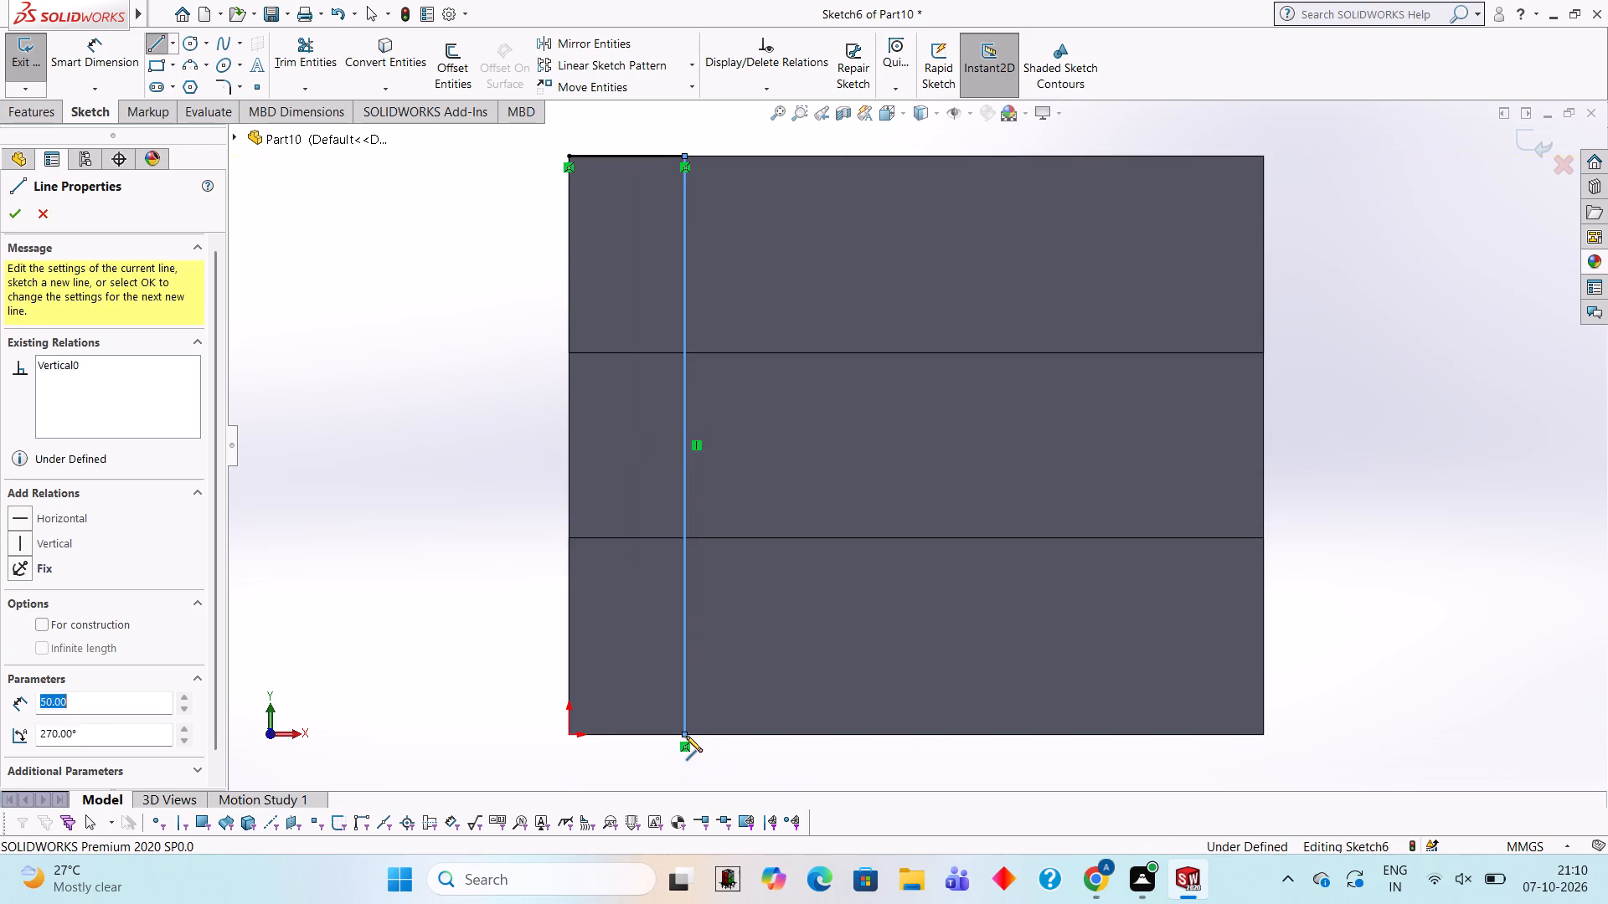
click(569, 736)
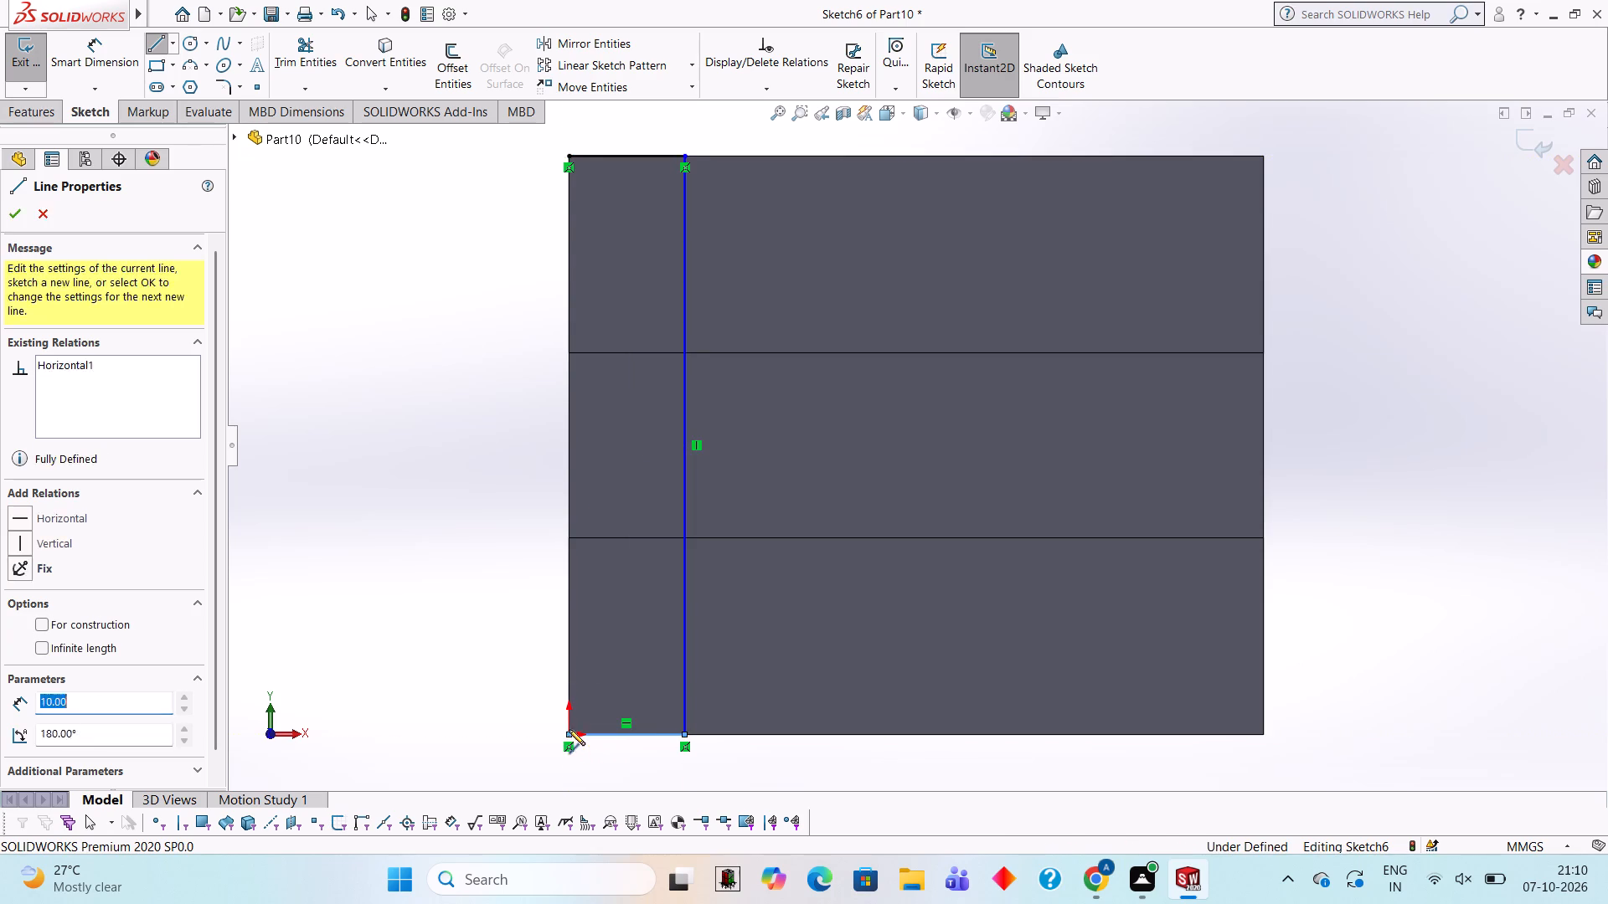
click(571, 157)
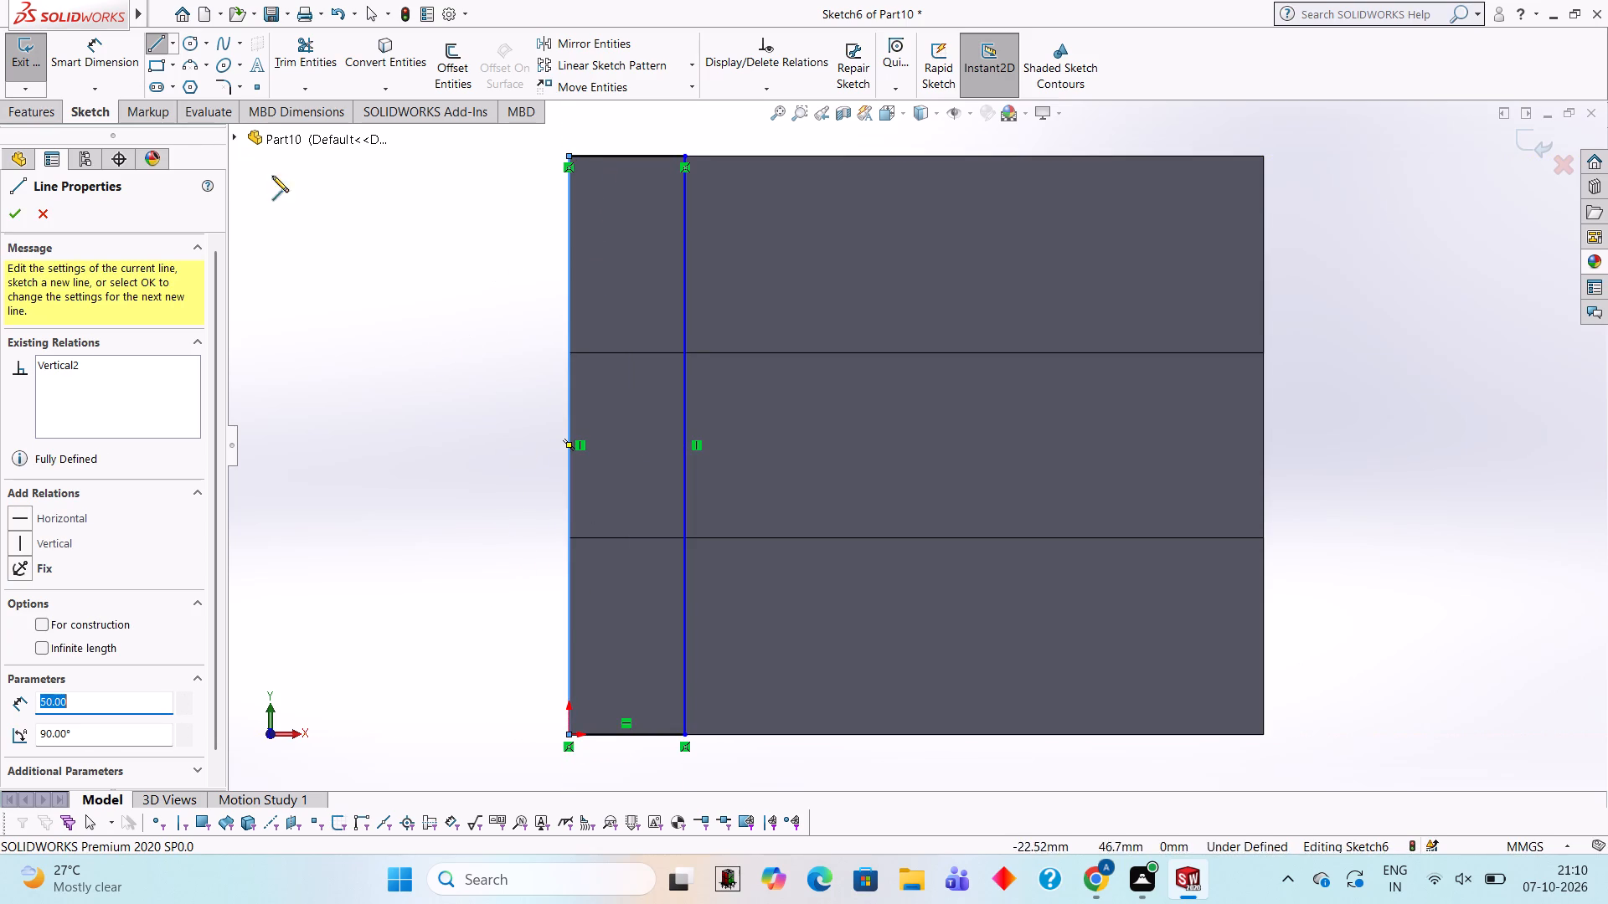
Cut-extrude the 10 mm wide rectangle blind to a depth of 10 mm, removing the -X ends of both bars.
click(33, 104)
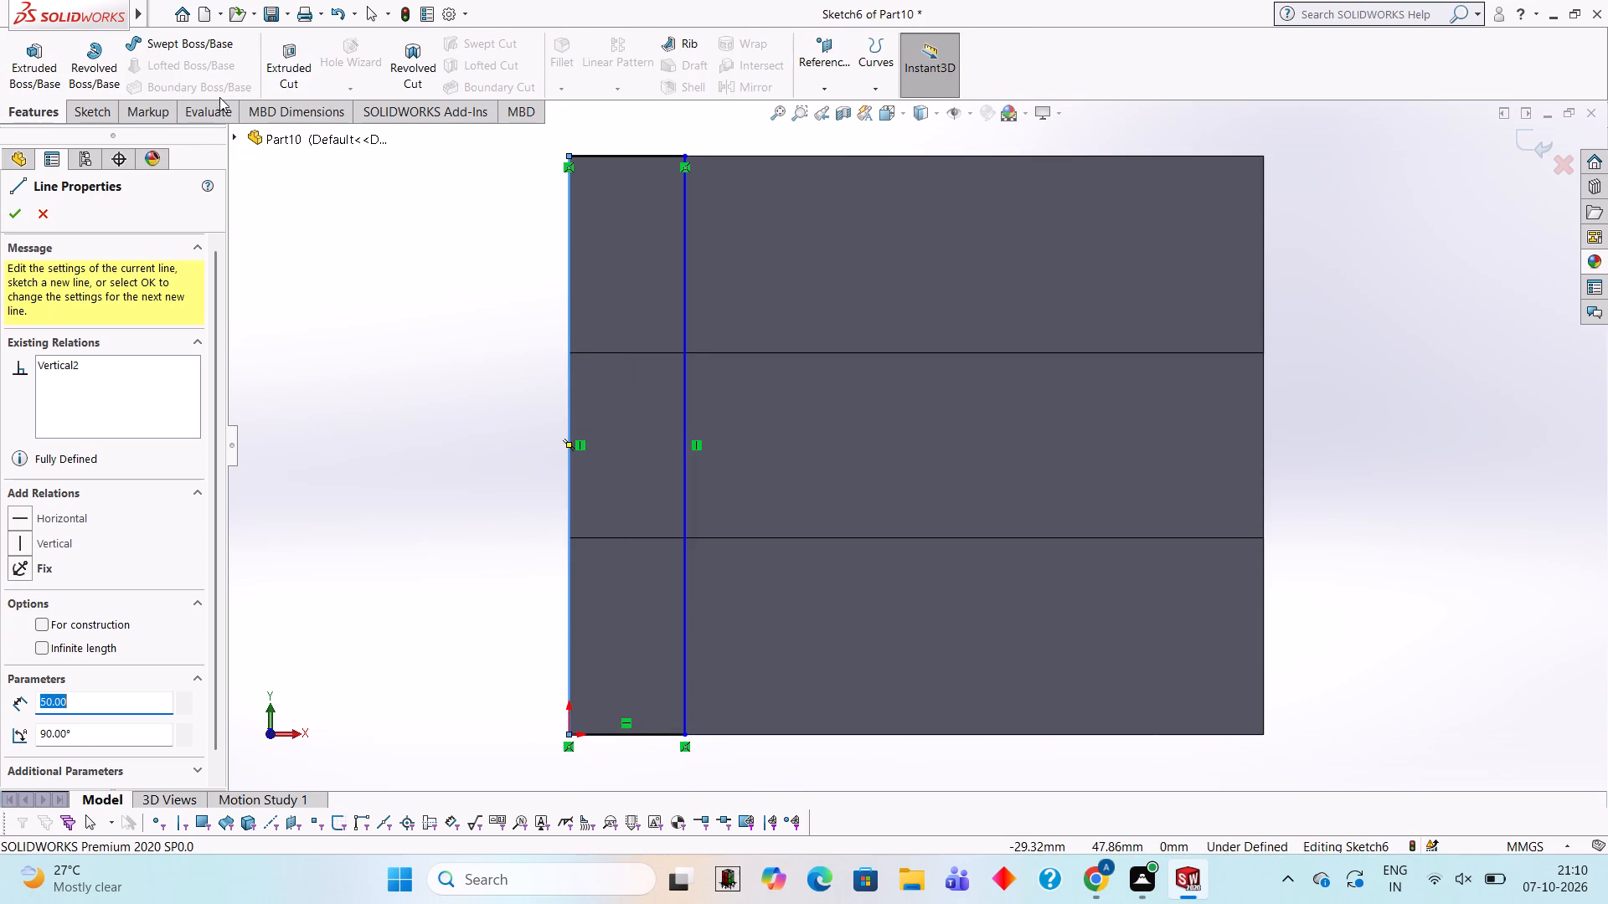
click(305, 54)
middle_drag(402, 234, 486, 282)
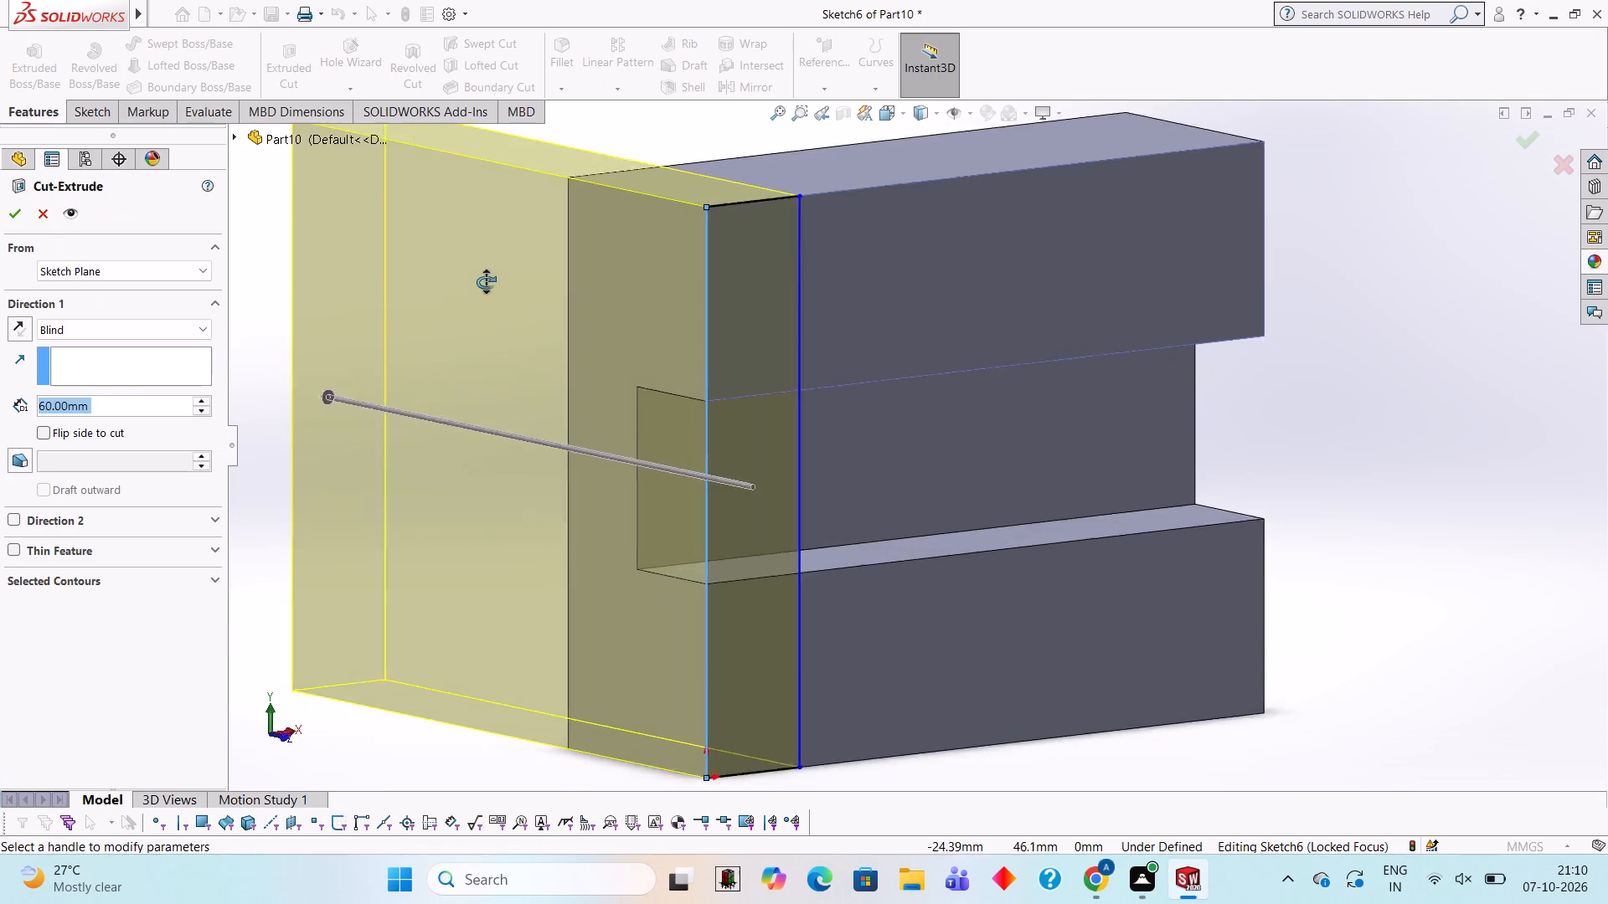
middle_drag(486, 282, 515, 299)
click(110, 414)
key(BackSpace)
key(BackSpace)
key(BackSpace)
key(BackSpace)
key(BackSpace)
key(BackSpace)
key(BackSpace)
key(BackSpace)
key(BackSpace)
key(BackSpace)
key(BackSpace)
key(BackSpace)
key(BackSpace)
key(BackSpace)
key(BackSpace)
key(BackSpace)
key(BackSpace)
key(BackSpace)
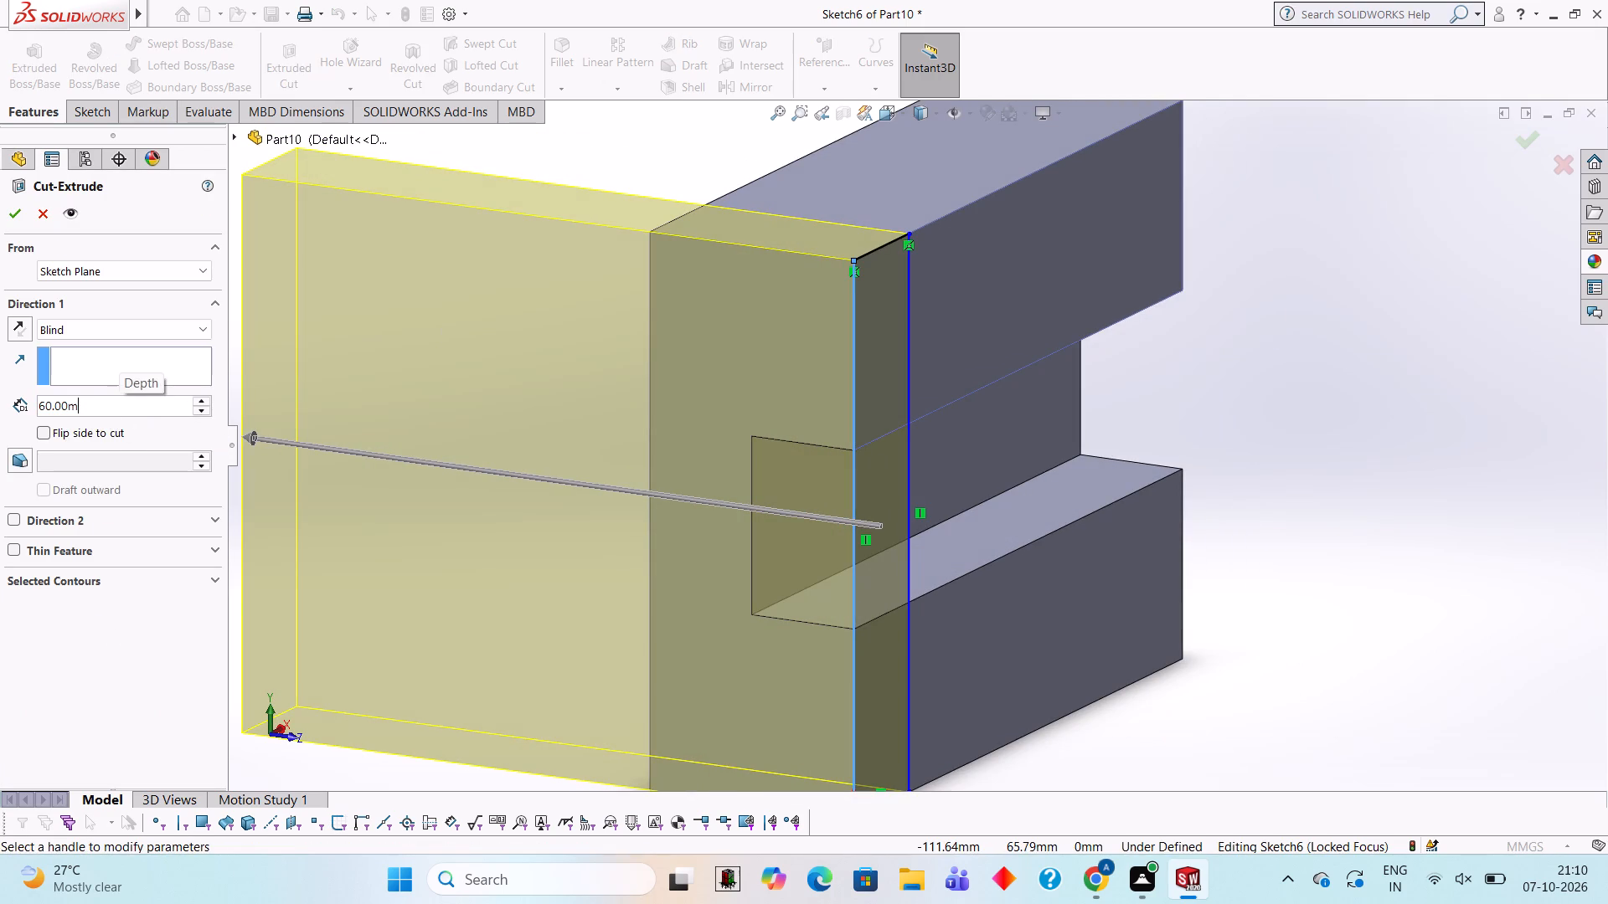
text(10)
key(Return)
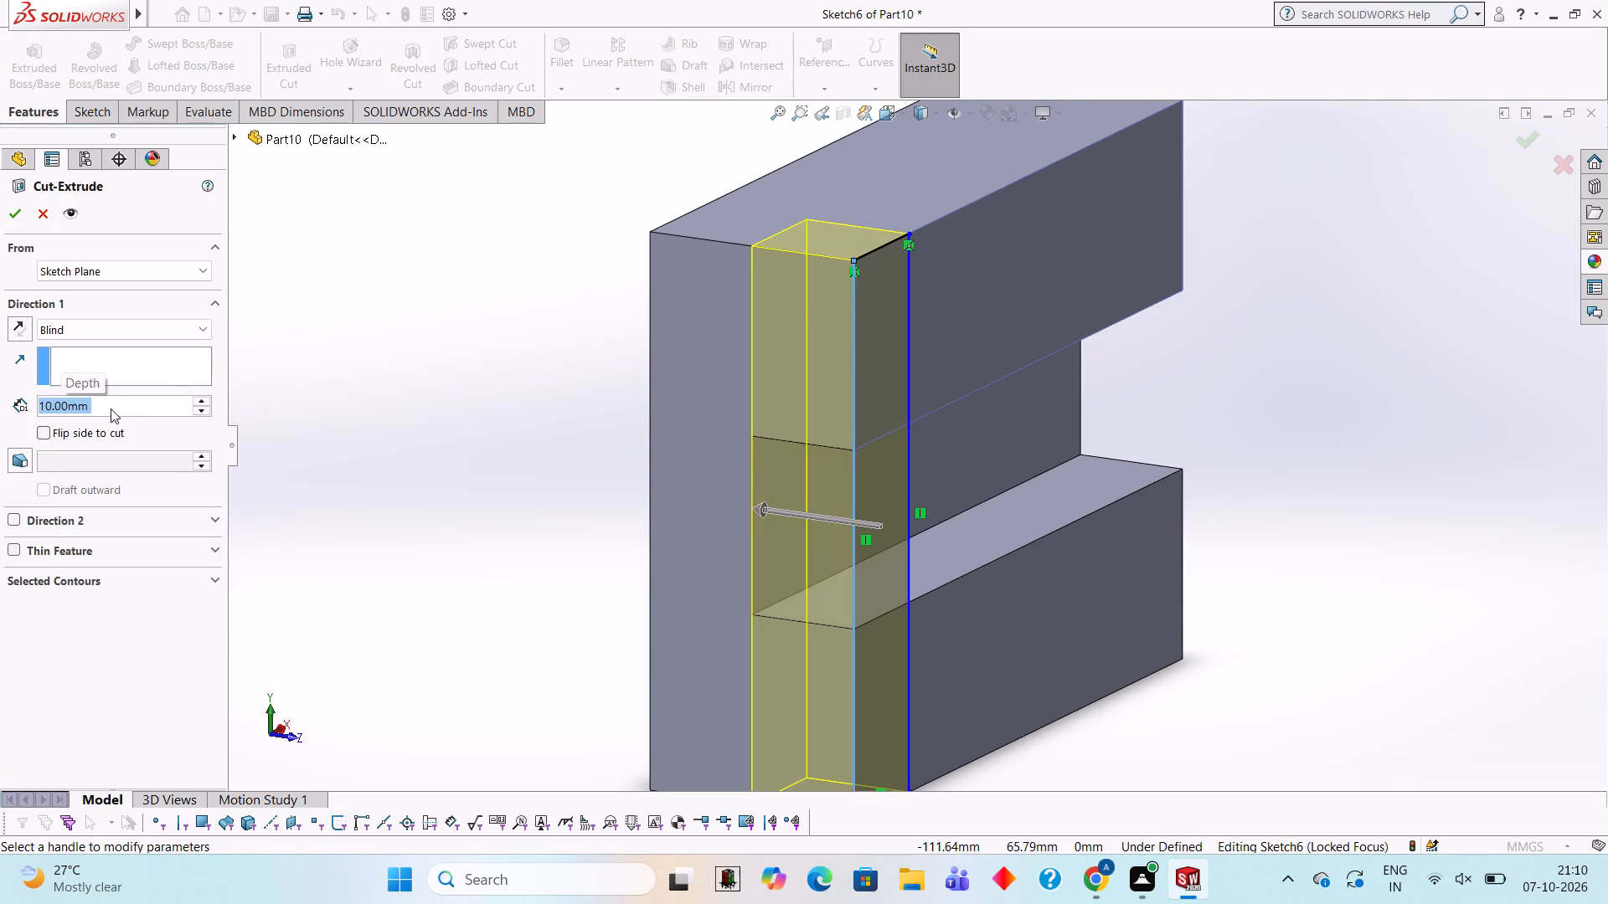
click(12, 213)
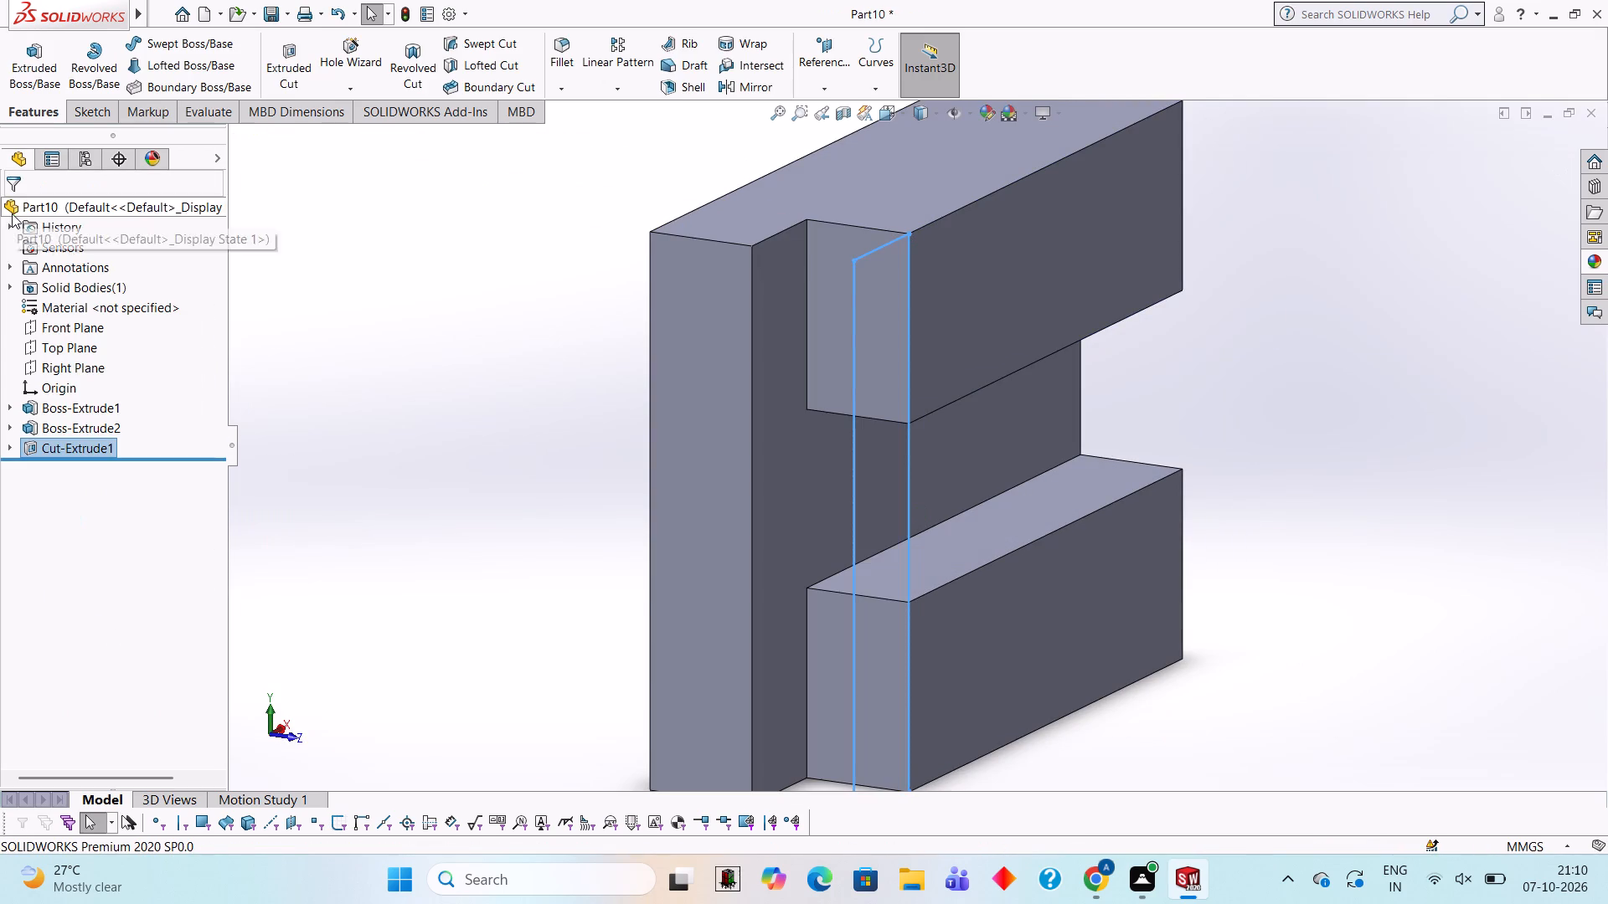
click(486, 379)
On the plate's -X side face, sketch a horizontal line 55 mm long in +Z from the midpoint of the back edge.
middle_drag(521, 375, 487, 266)
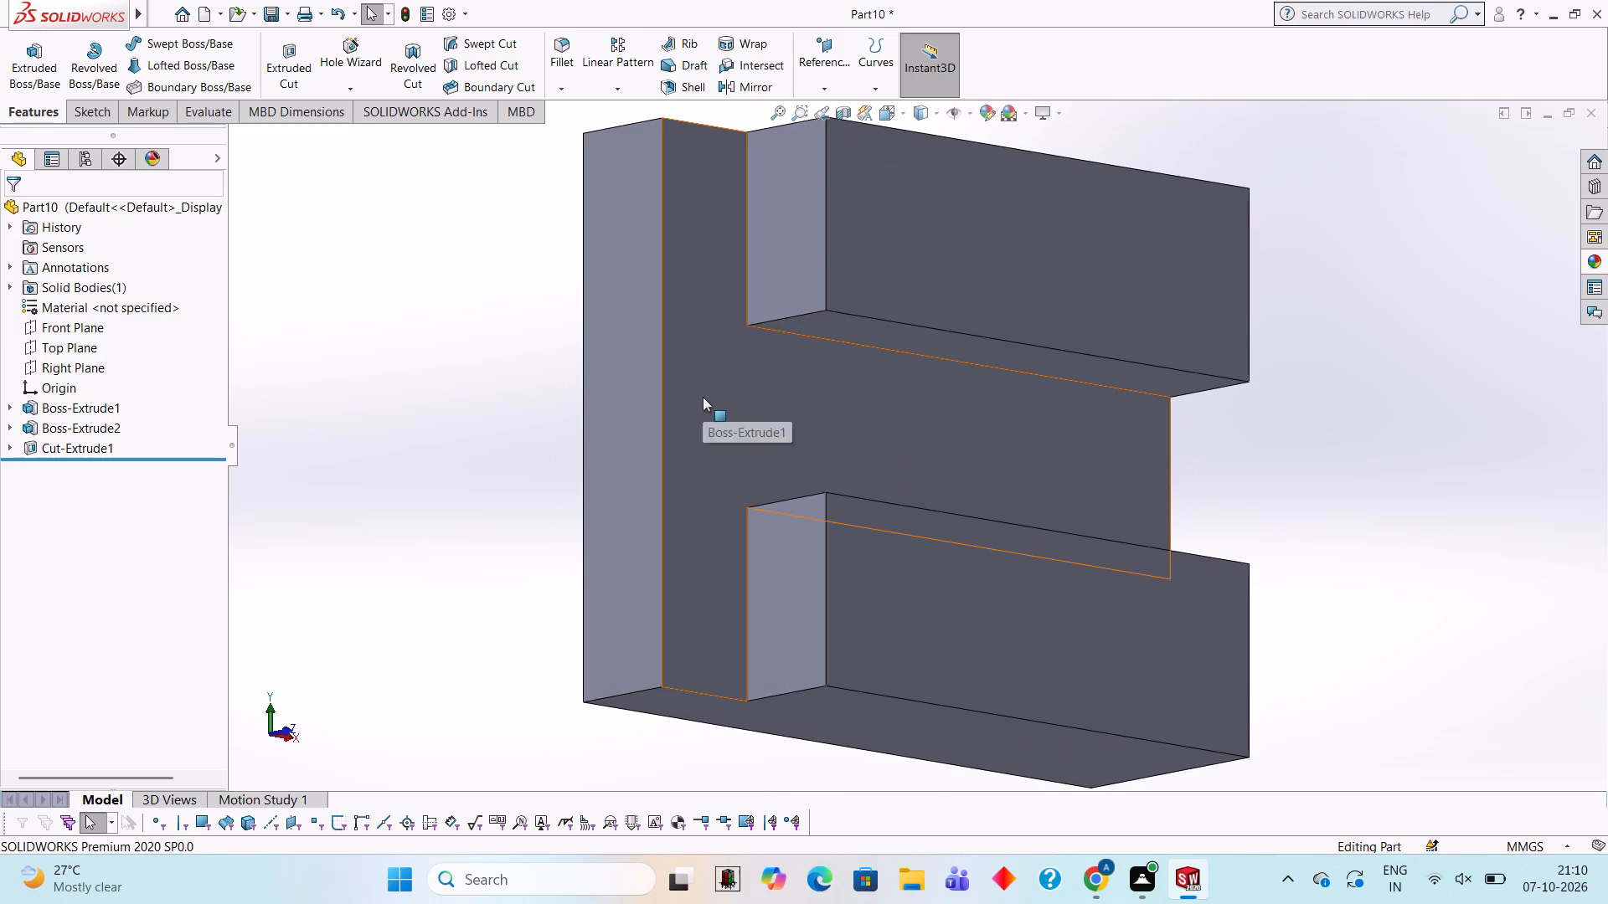
middle_drag(685, 422, 724, 492)
click(728, 424)
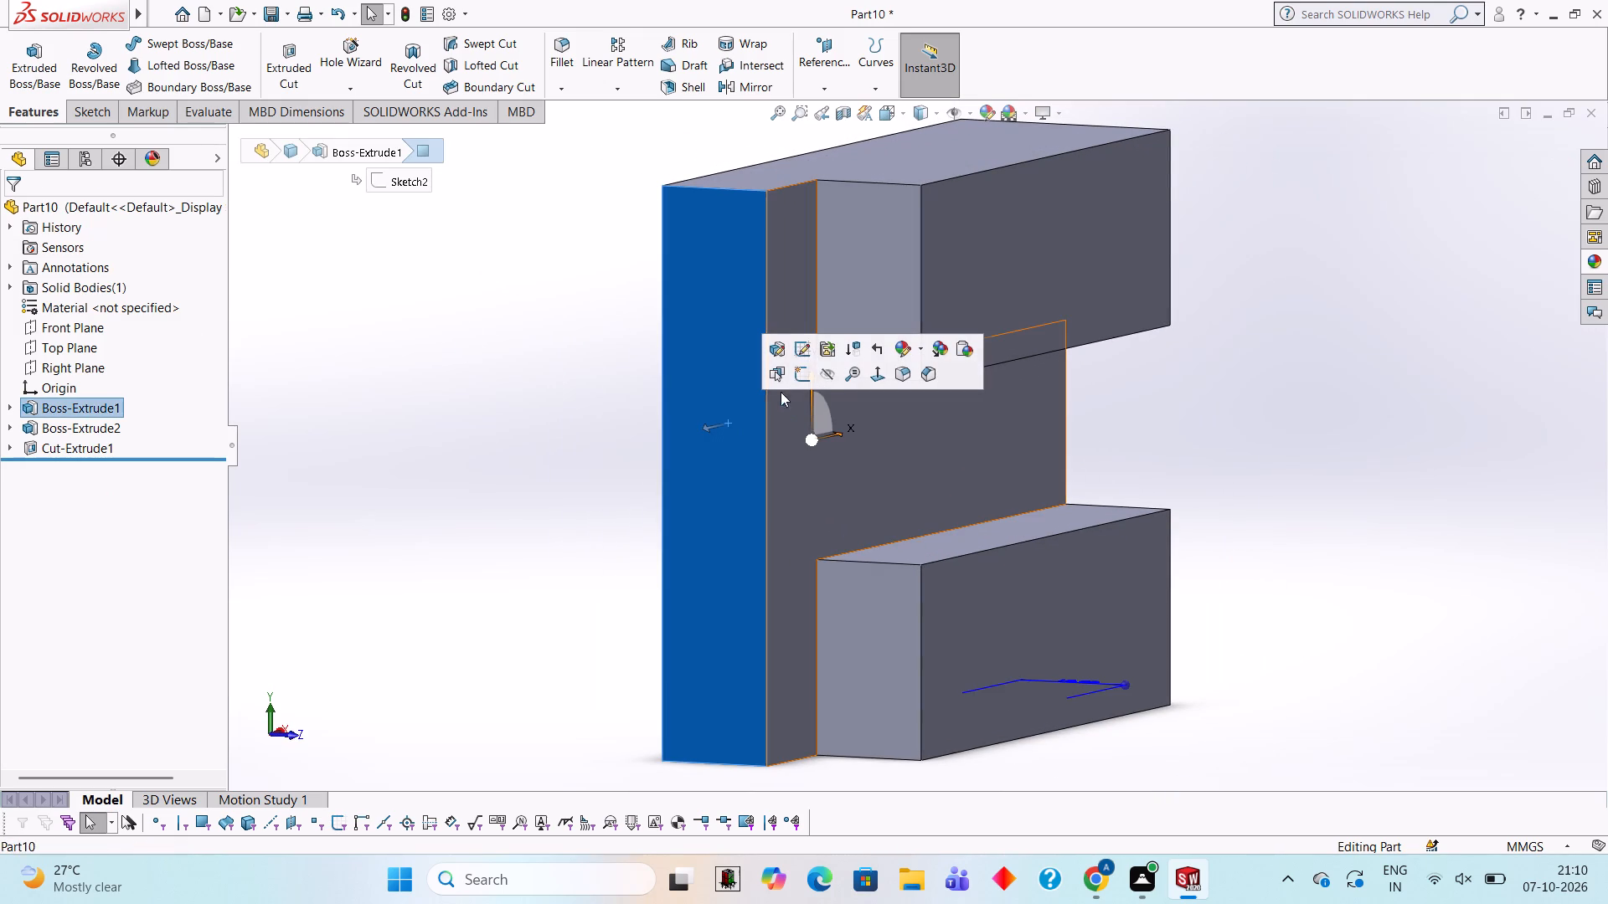
click(807, 373)
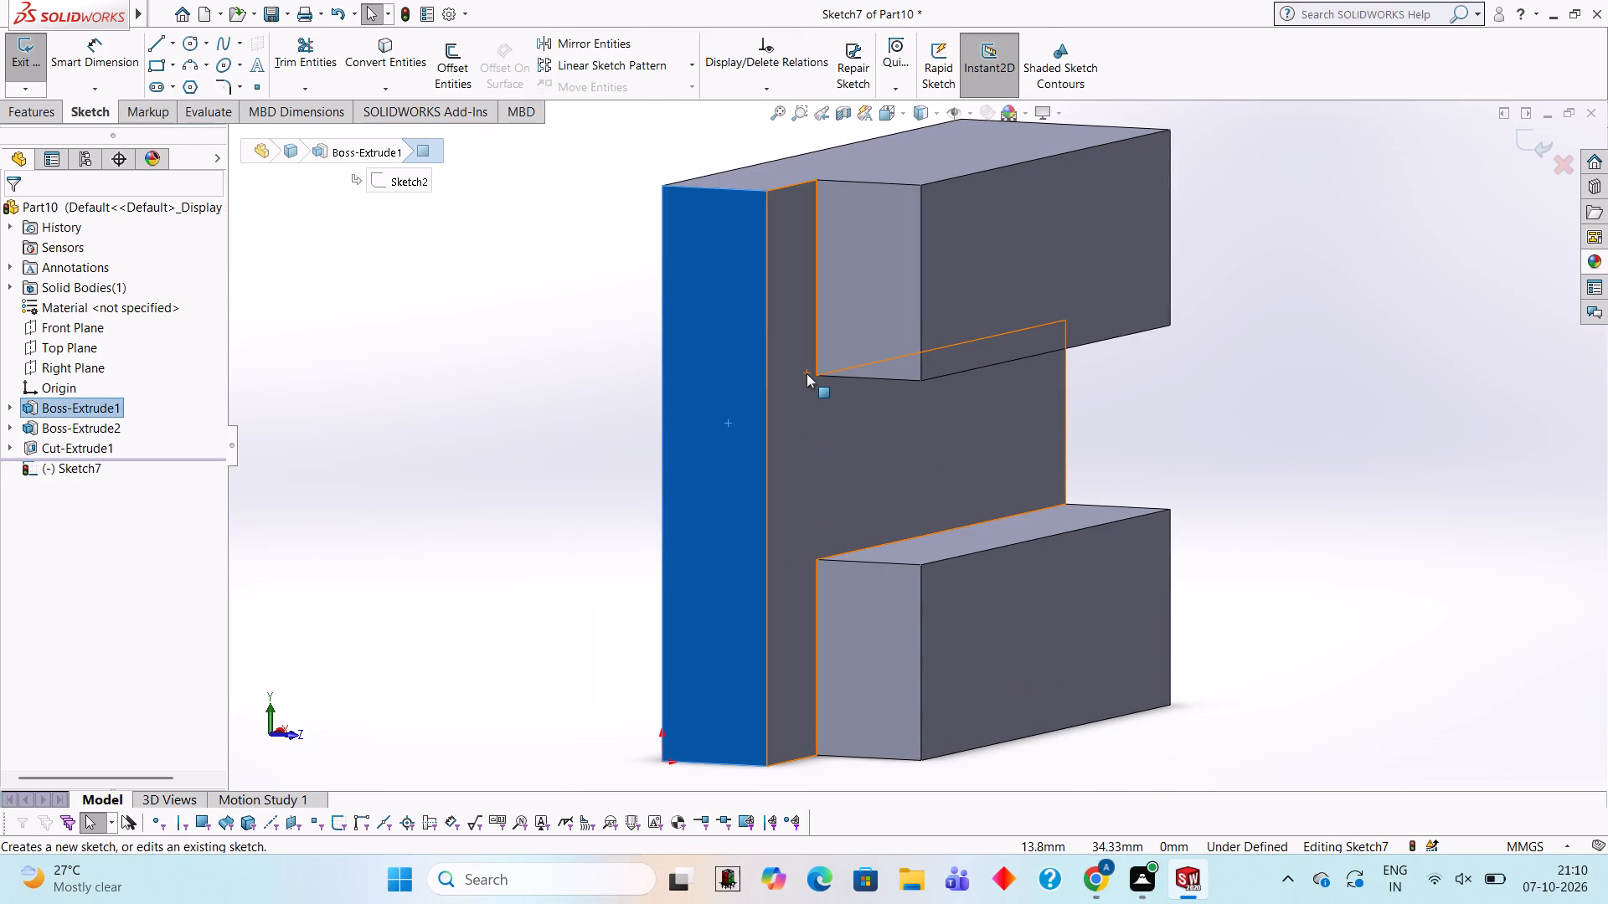
key(ctrl+8)
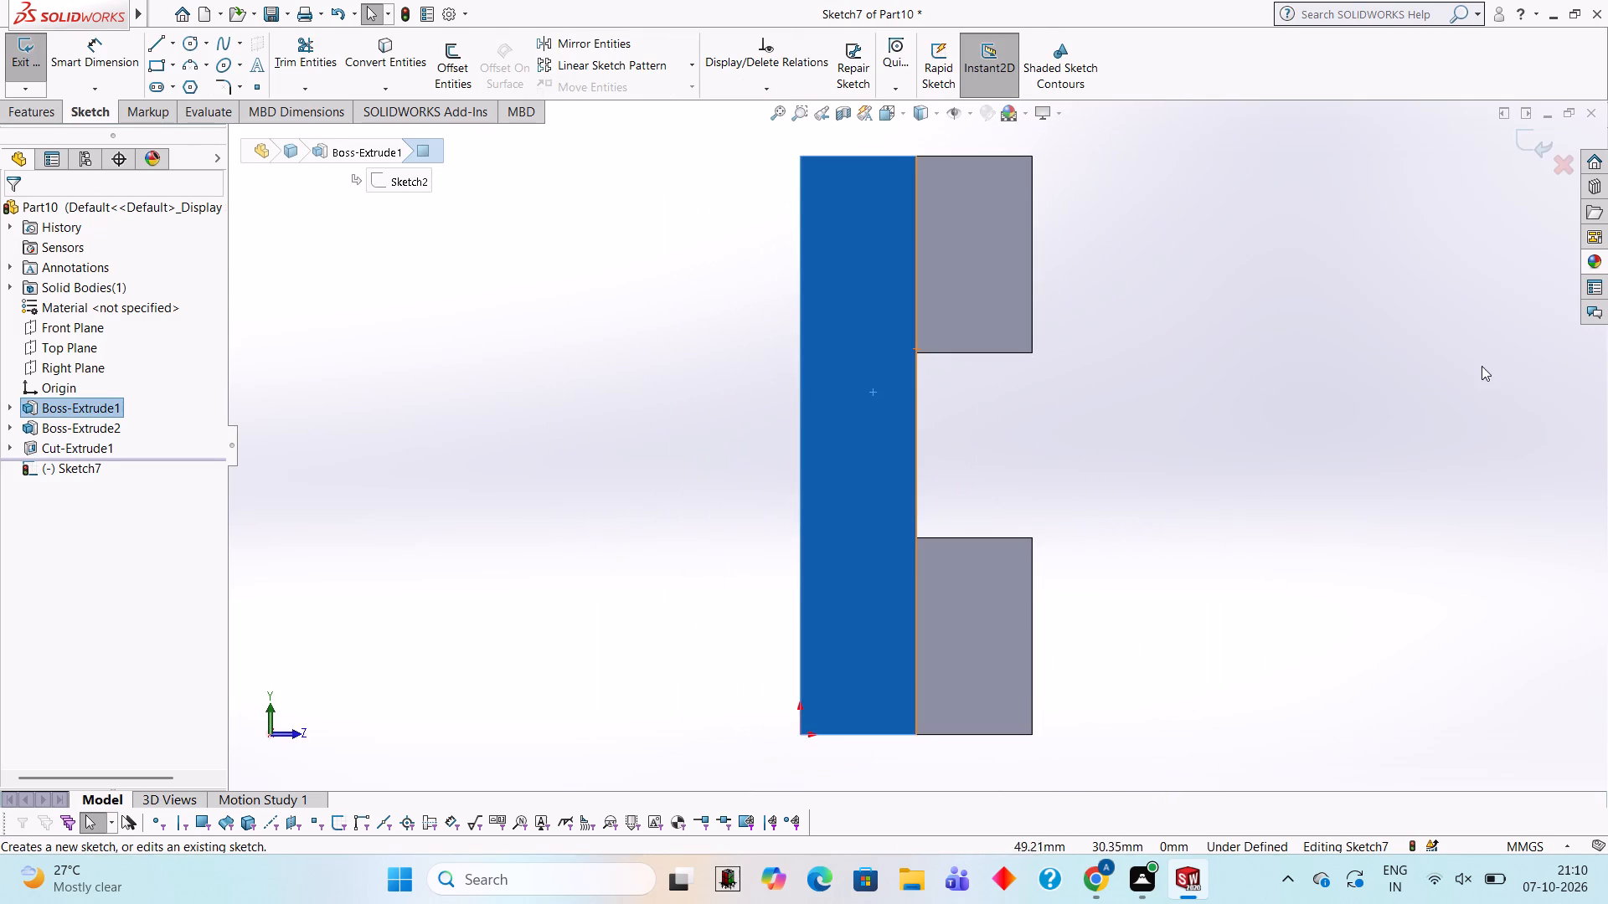
scroll(1550, 355, up, 2)
scroll(1546, 355, down, 1)
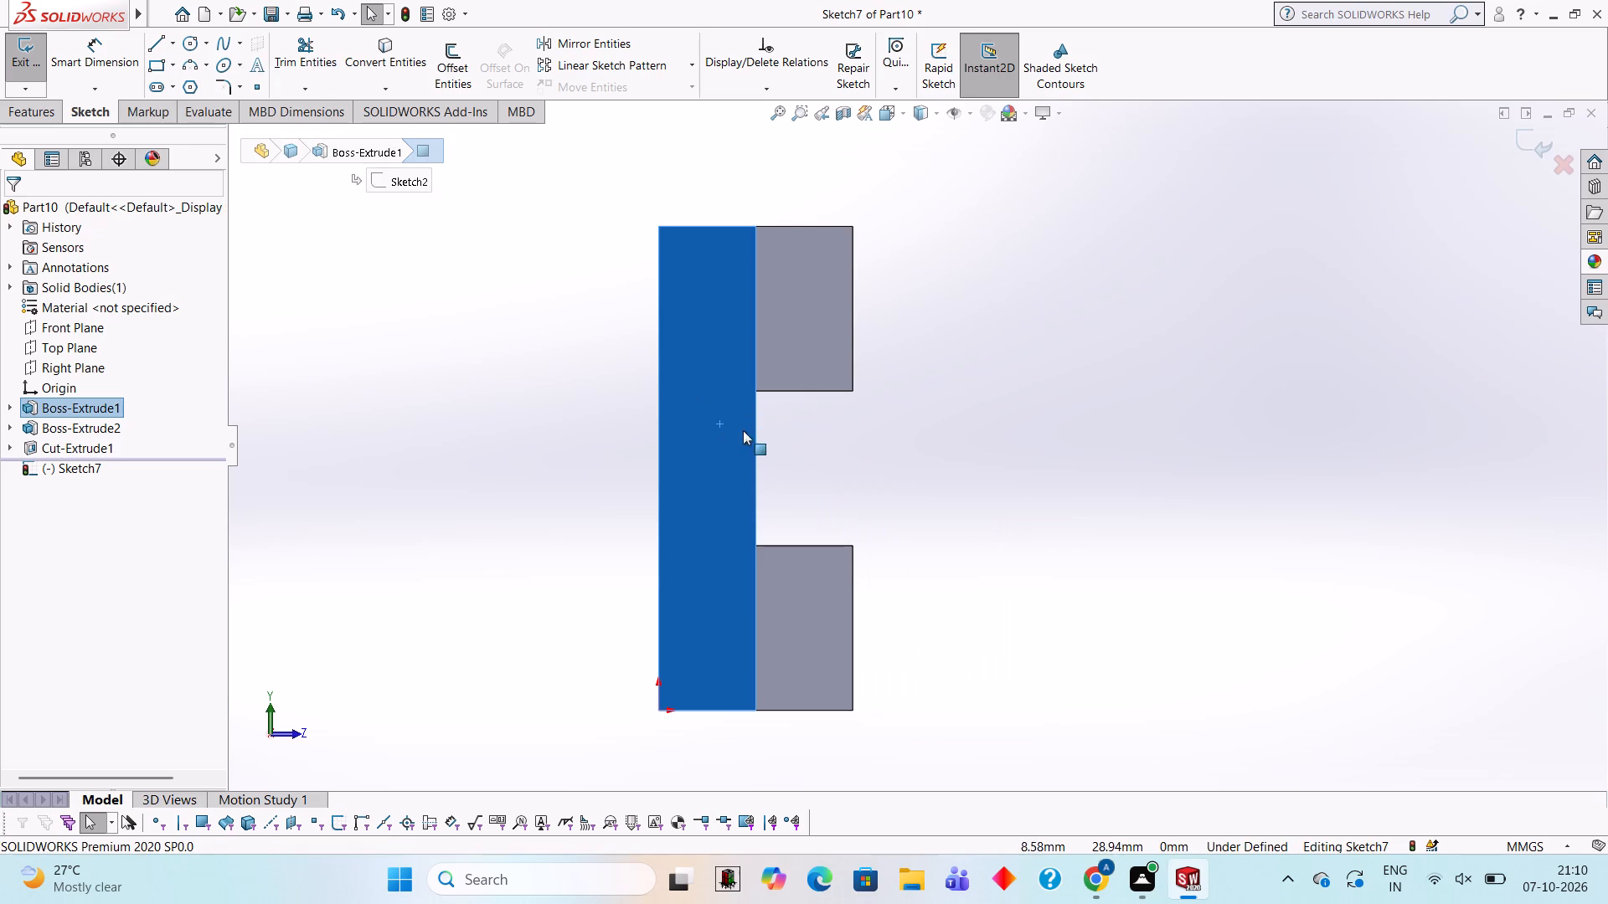
click(159, 40)
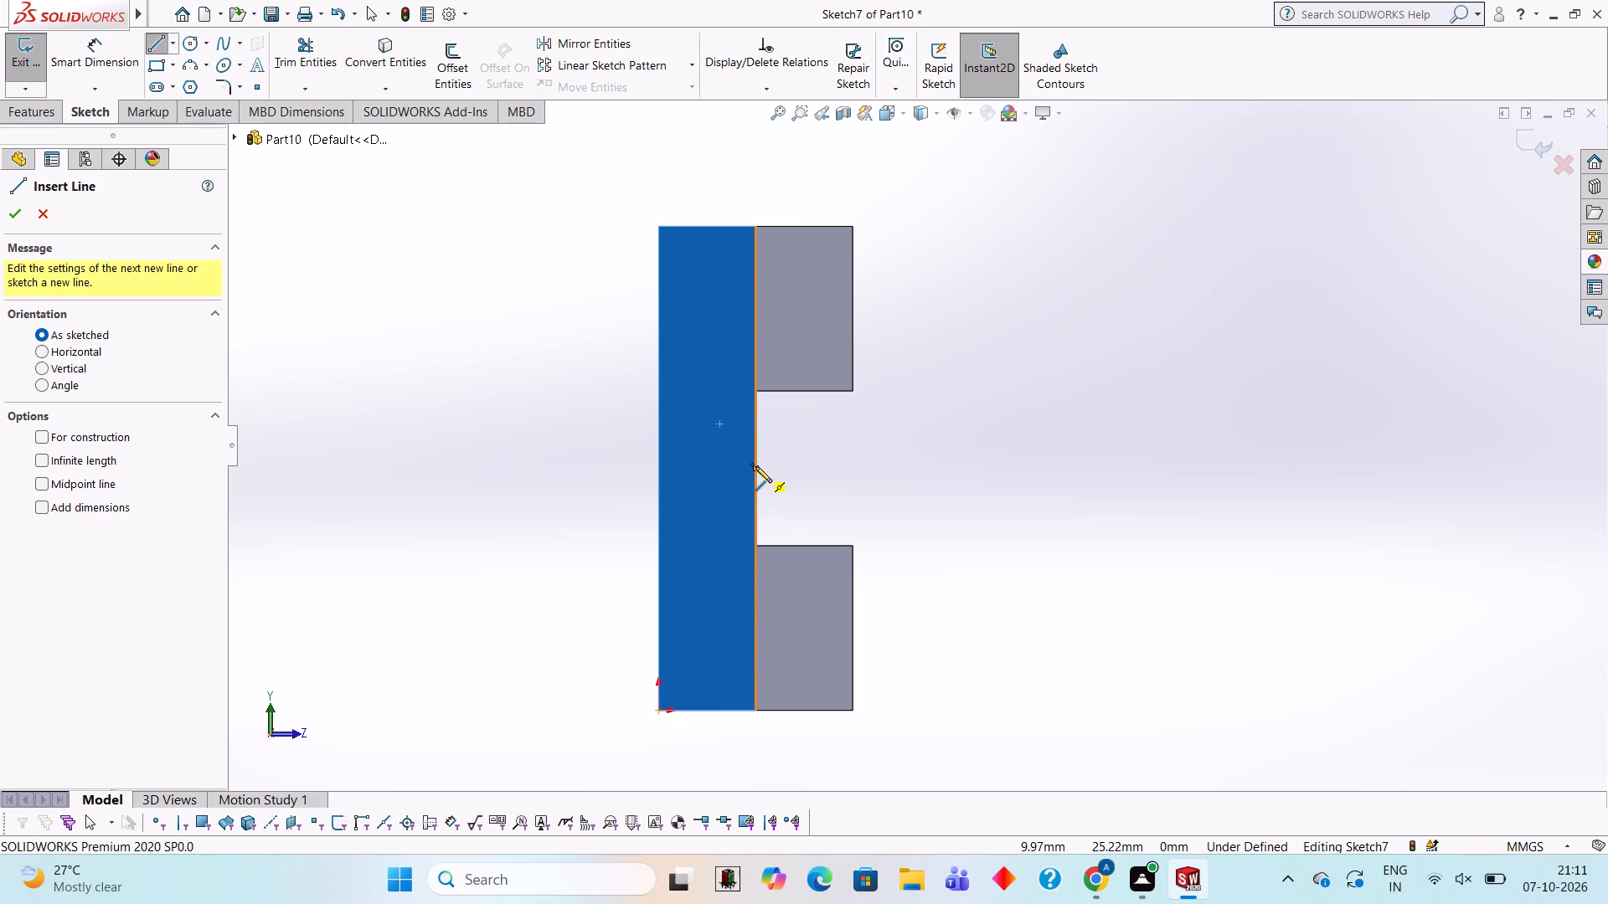
click(657, 469)
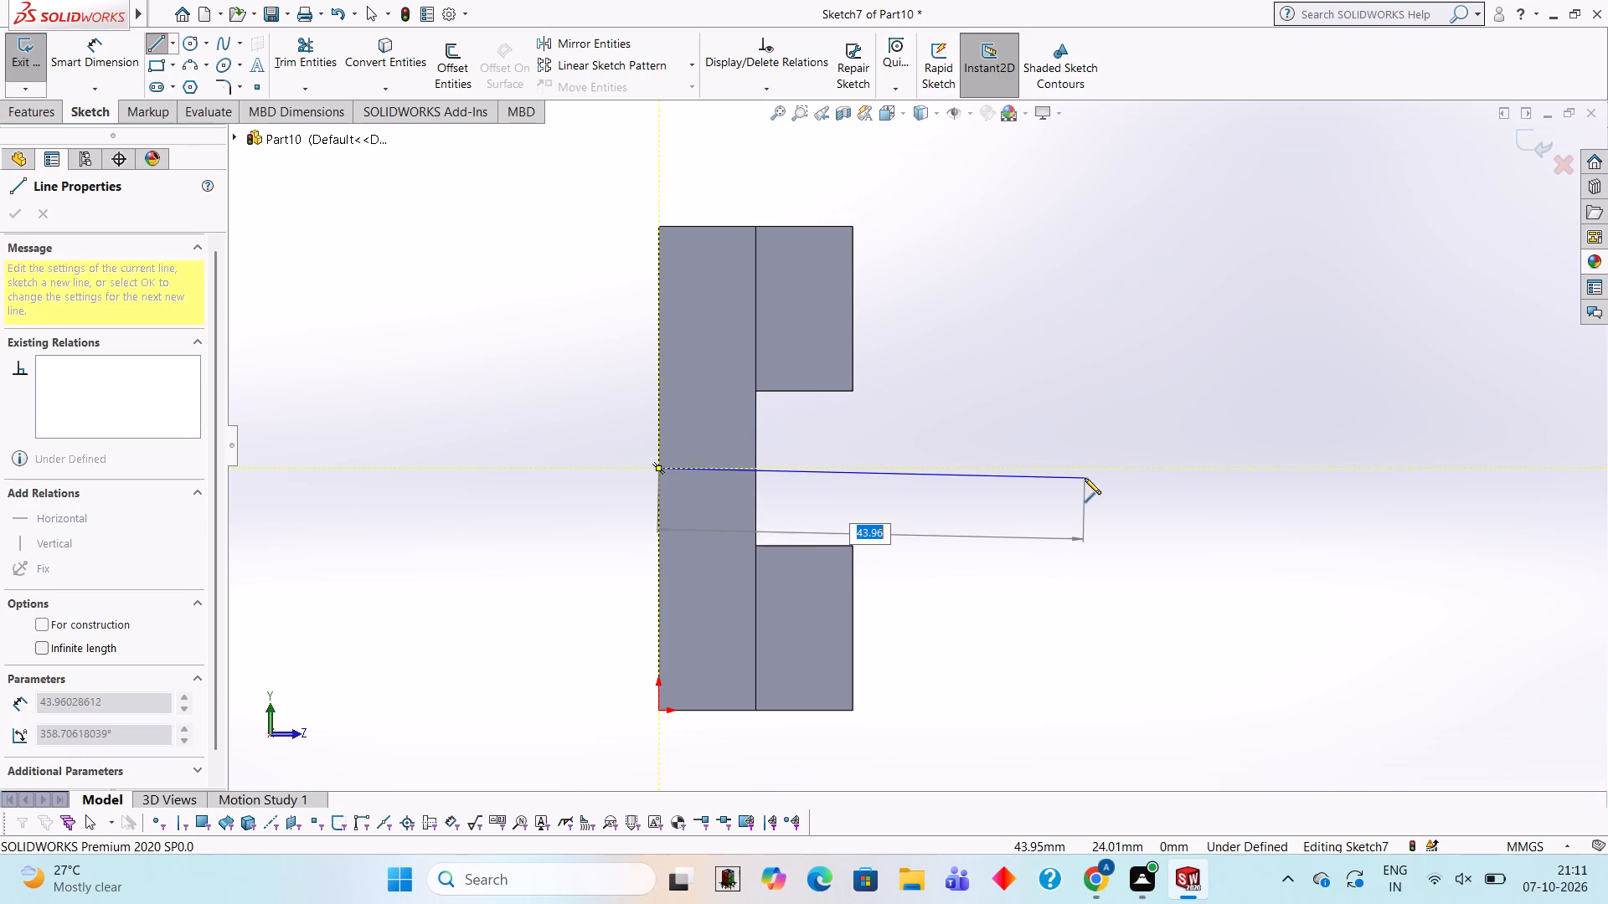
text(55)
key(Return)
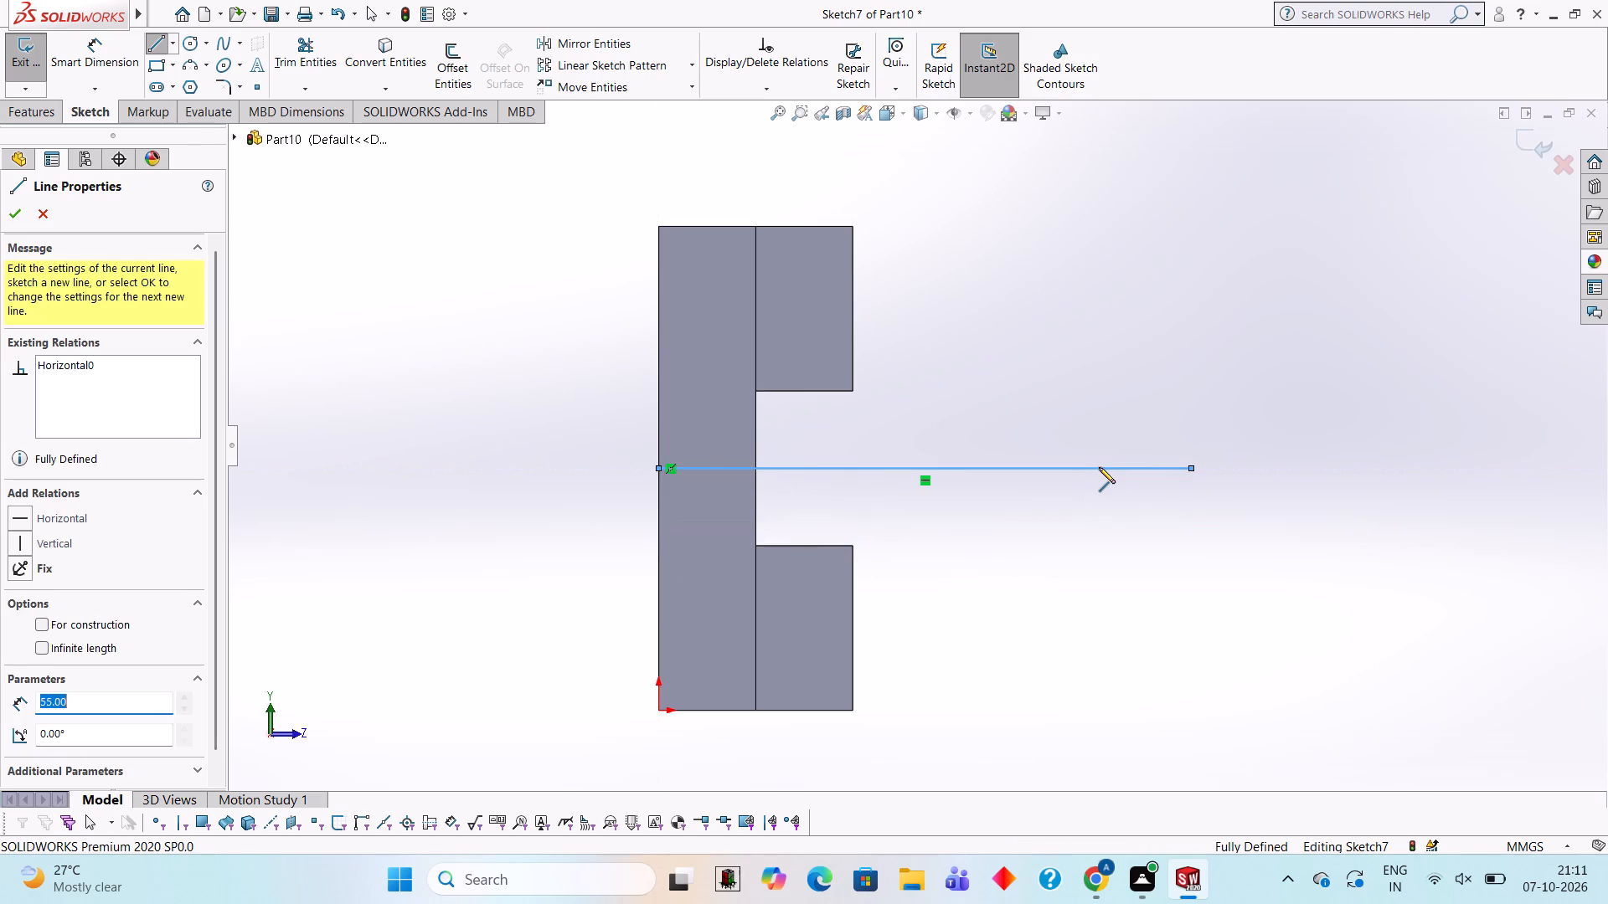
key(Escape)
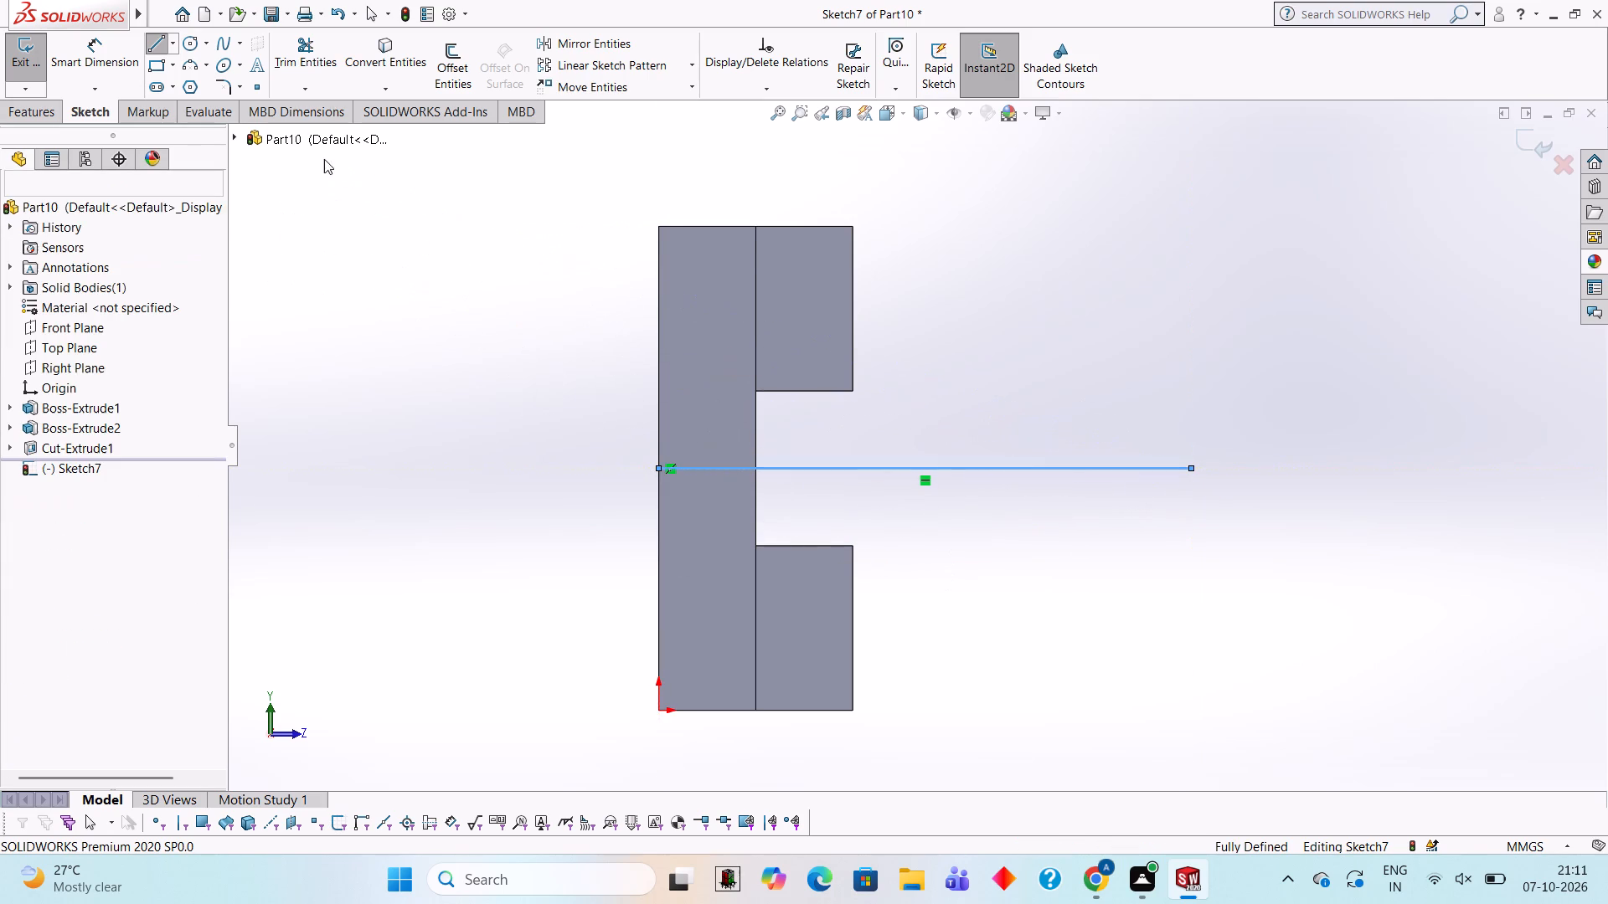
Sketch a 50 mm diameter circle centred on the free end of the 55 mm line.
click(189, 44)
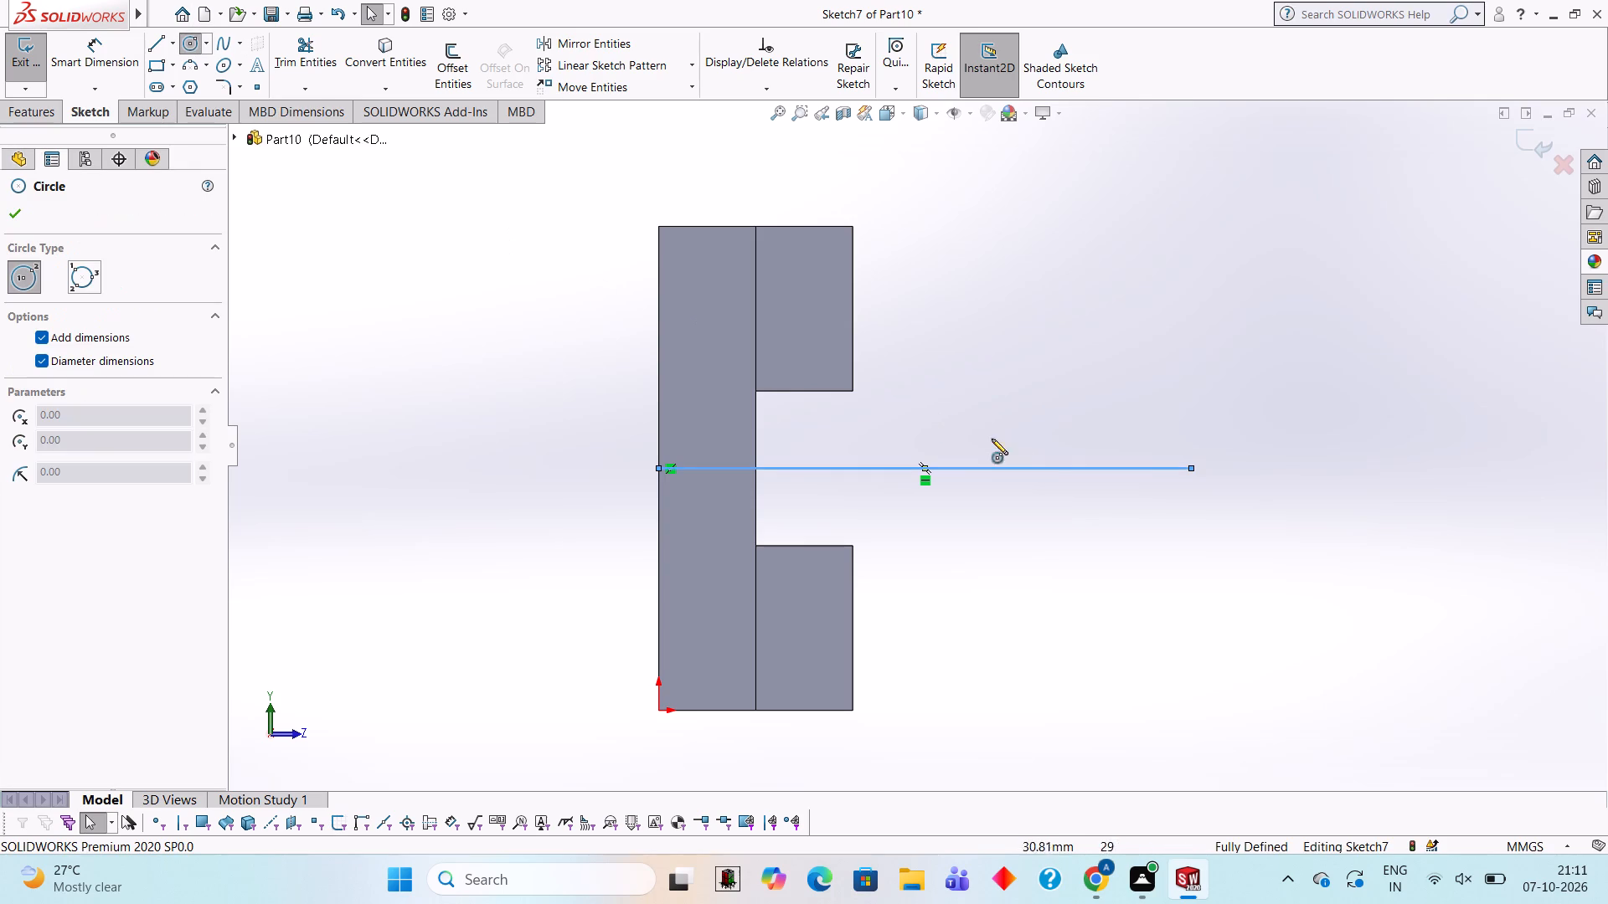
click(1191, 469)
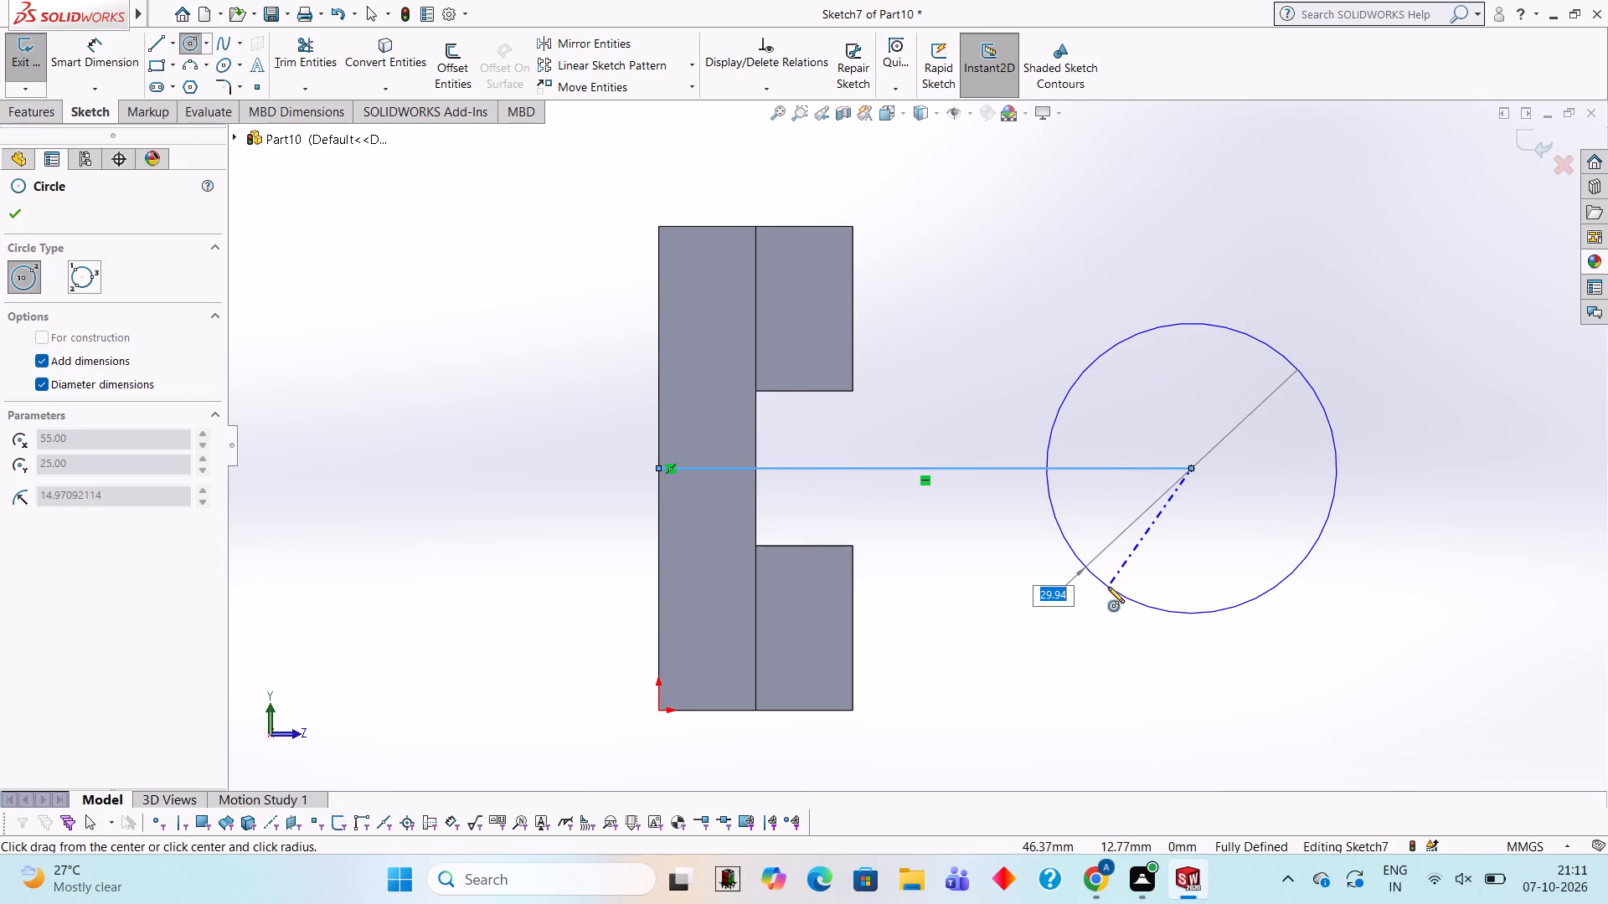
text(50)
key(Return)
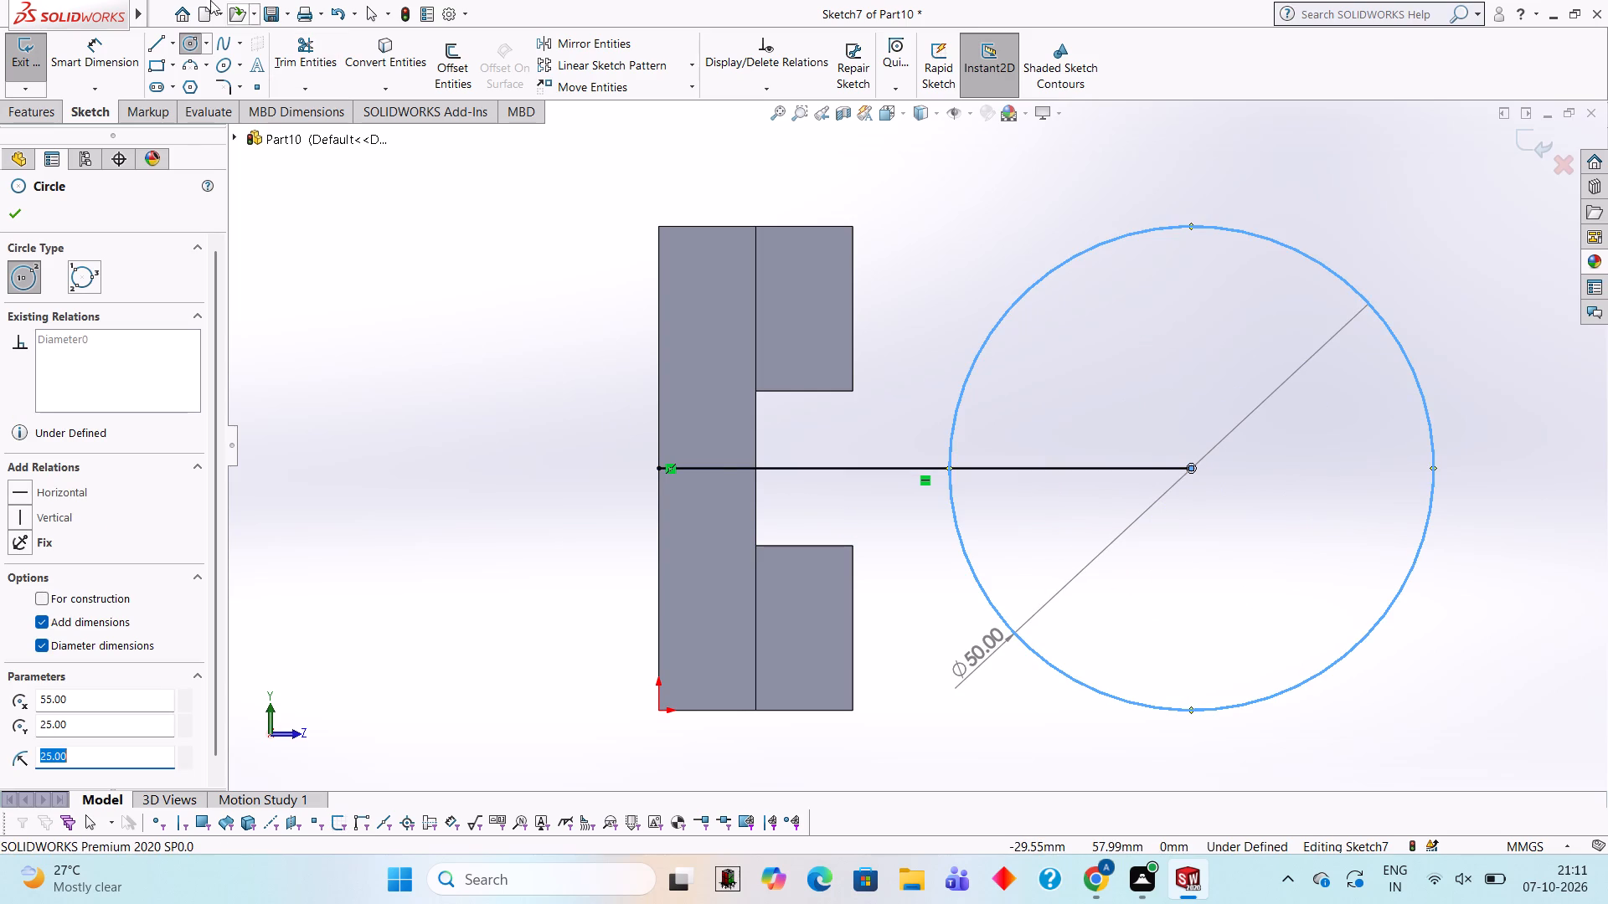
Sketch two horizontal lines from the bars' top and bottom front corners to the circle's top and bottom points, each 35 mm long.
click(149, 42)
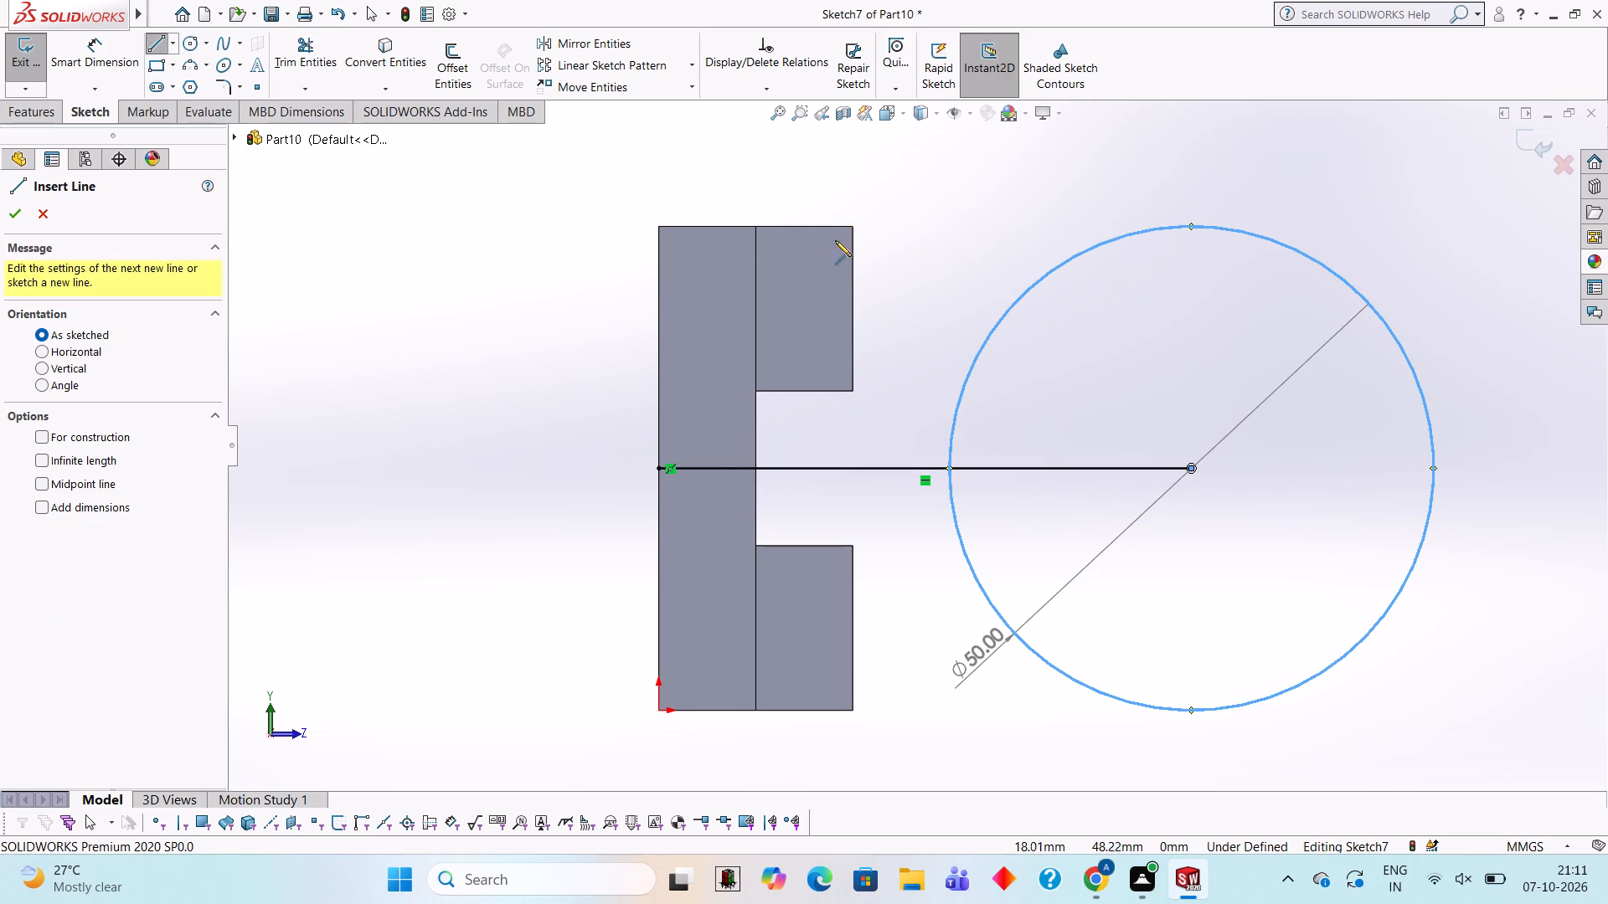
click(853, 225)
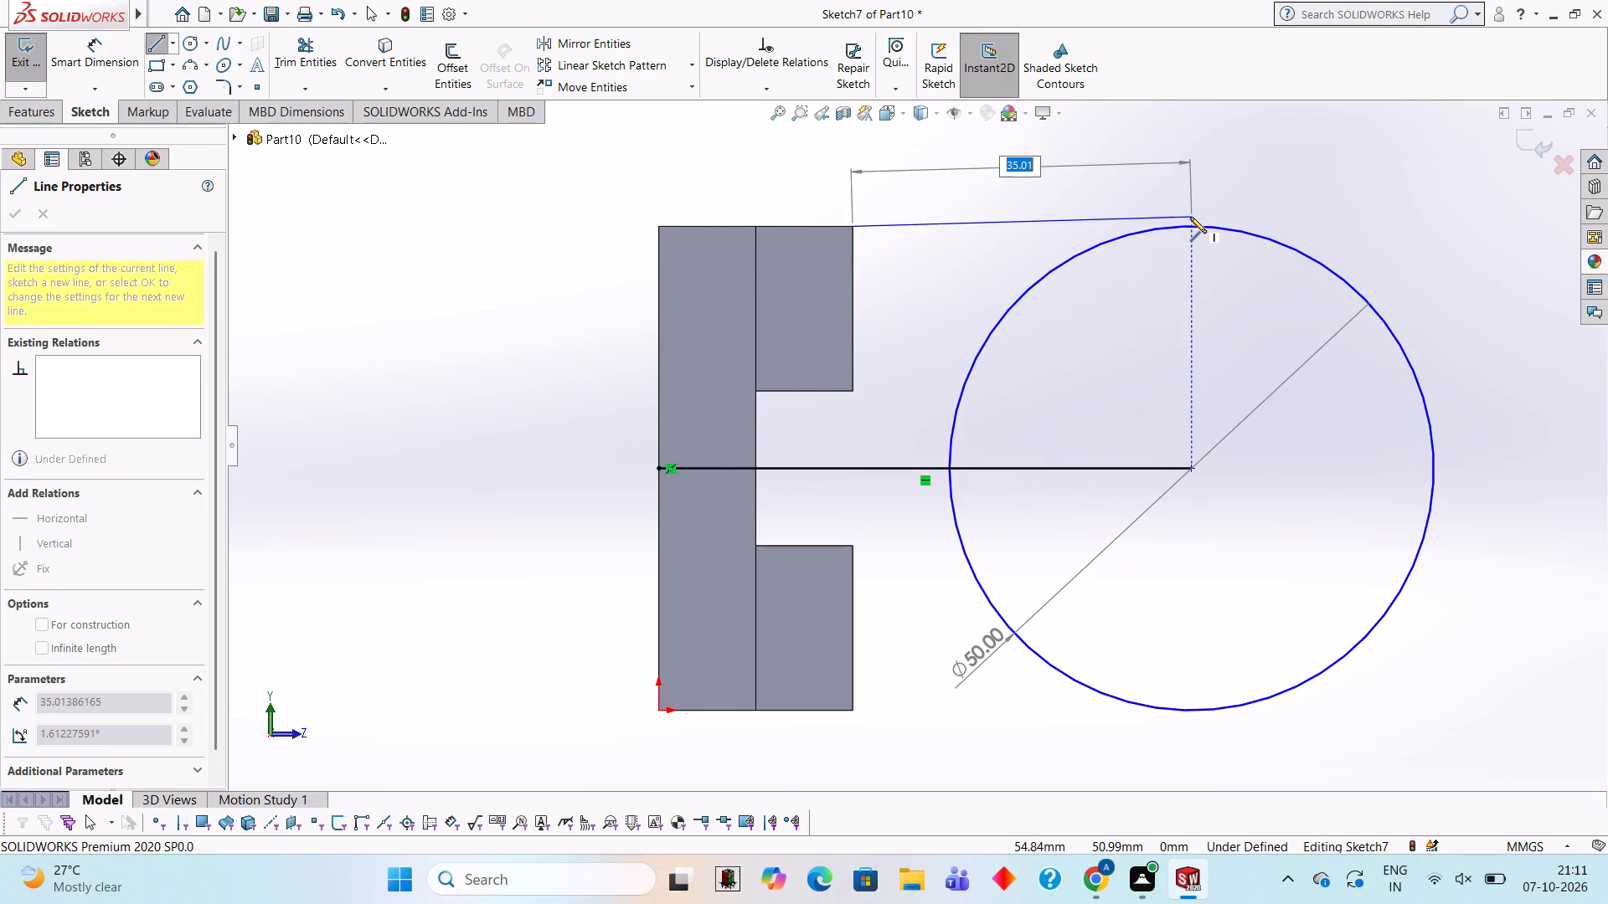
click(1192, 227)
key(Escape)
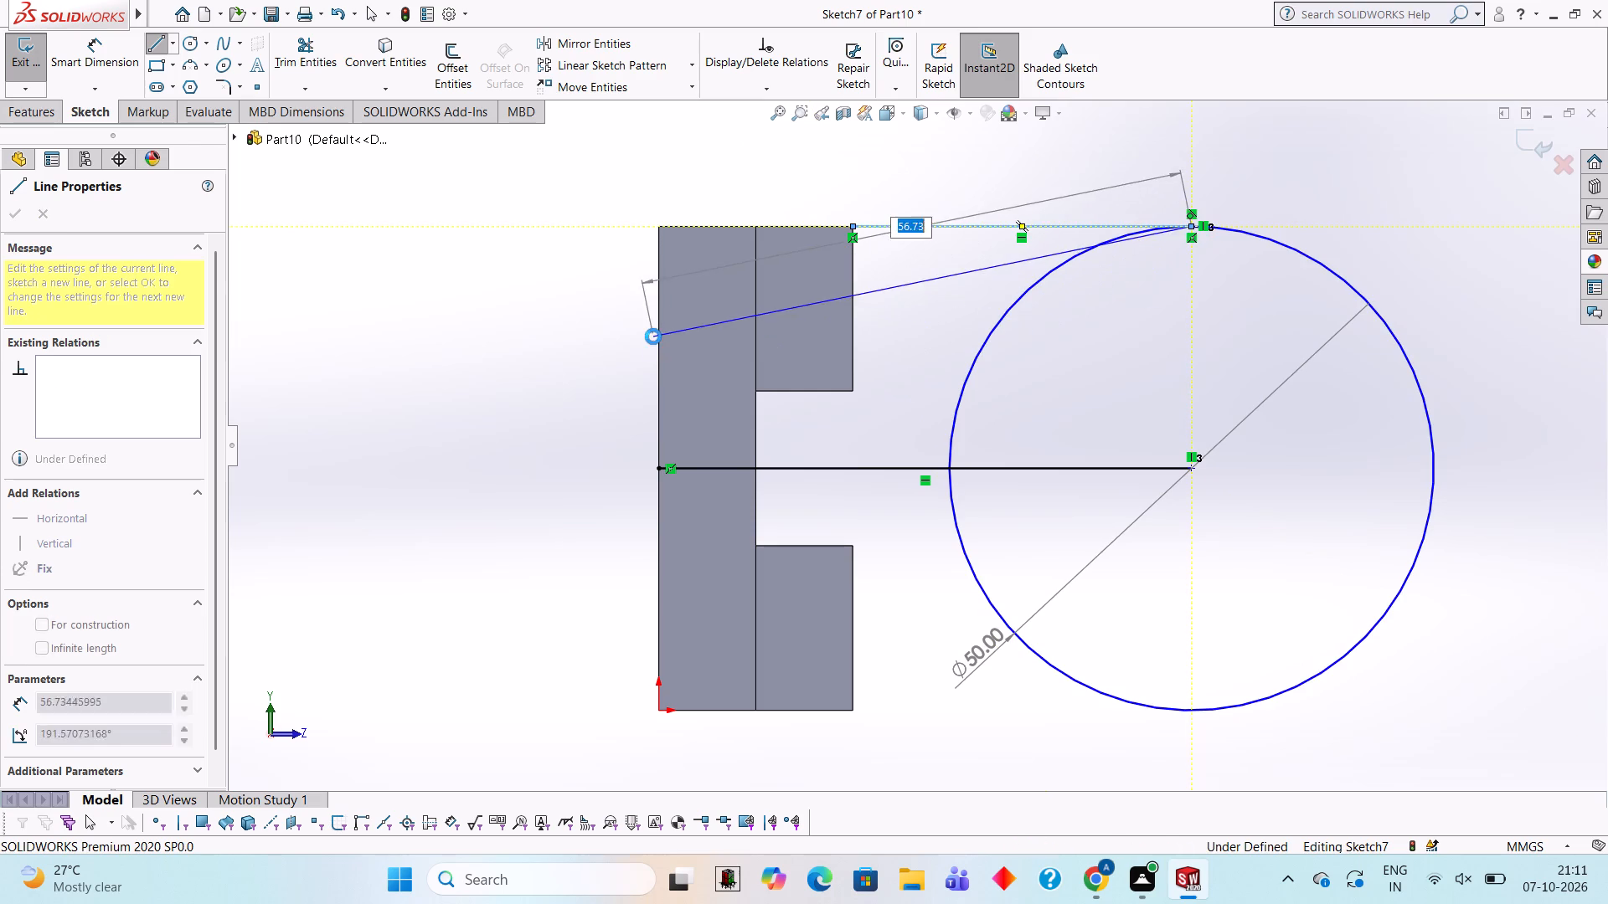
click(159, 50)
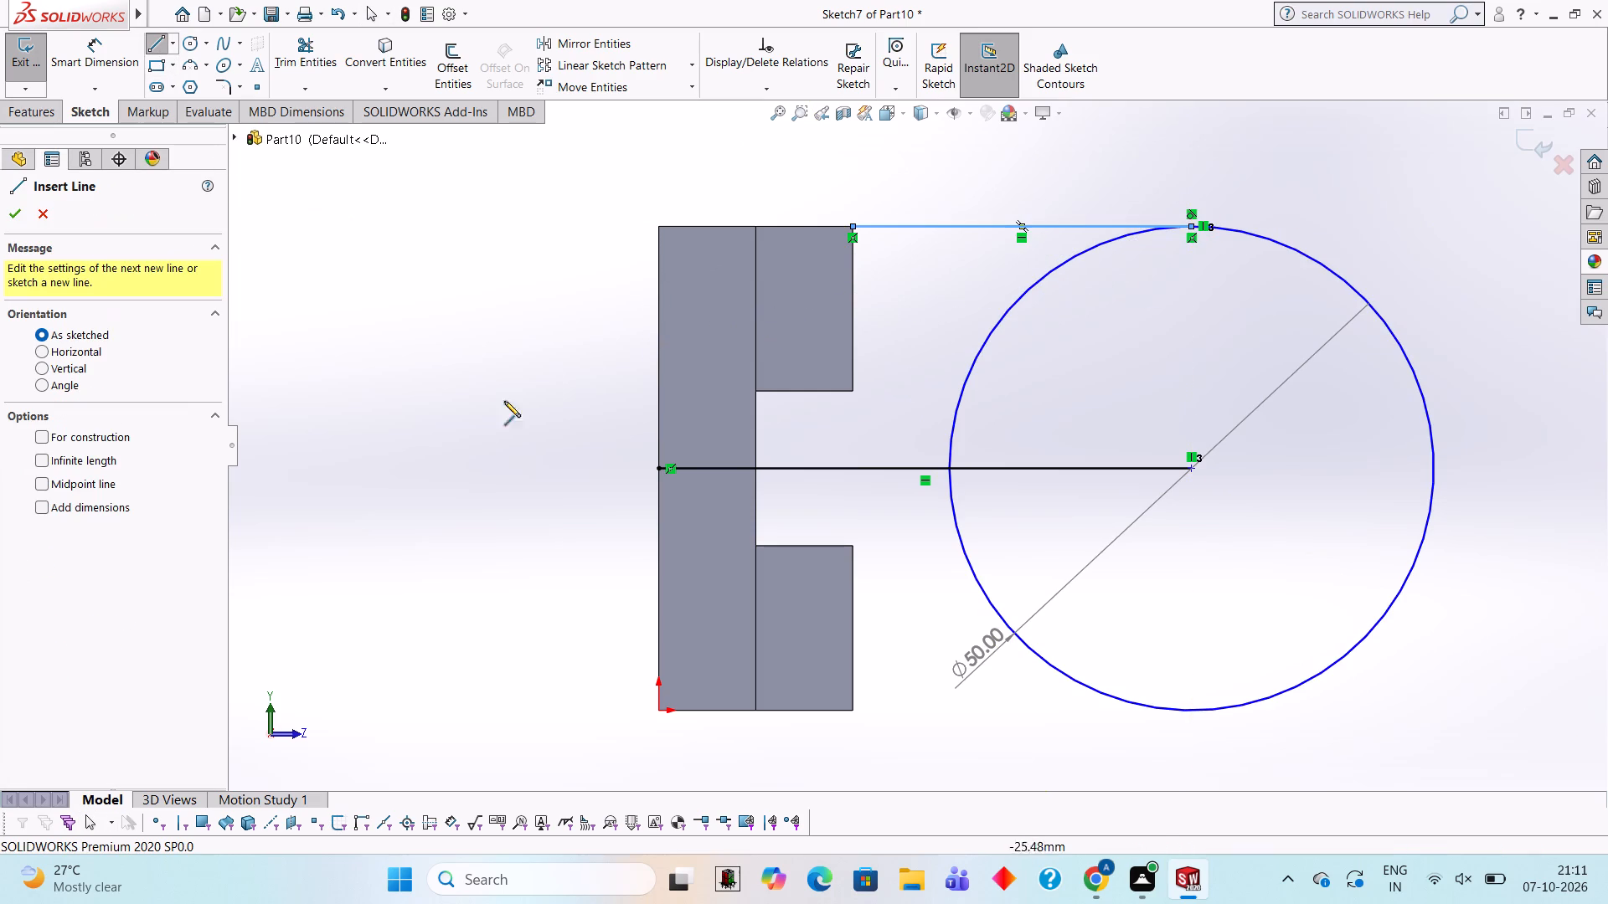
click(852, 708)
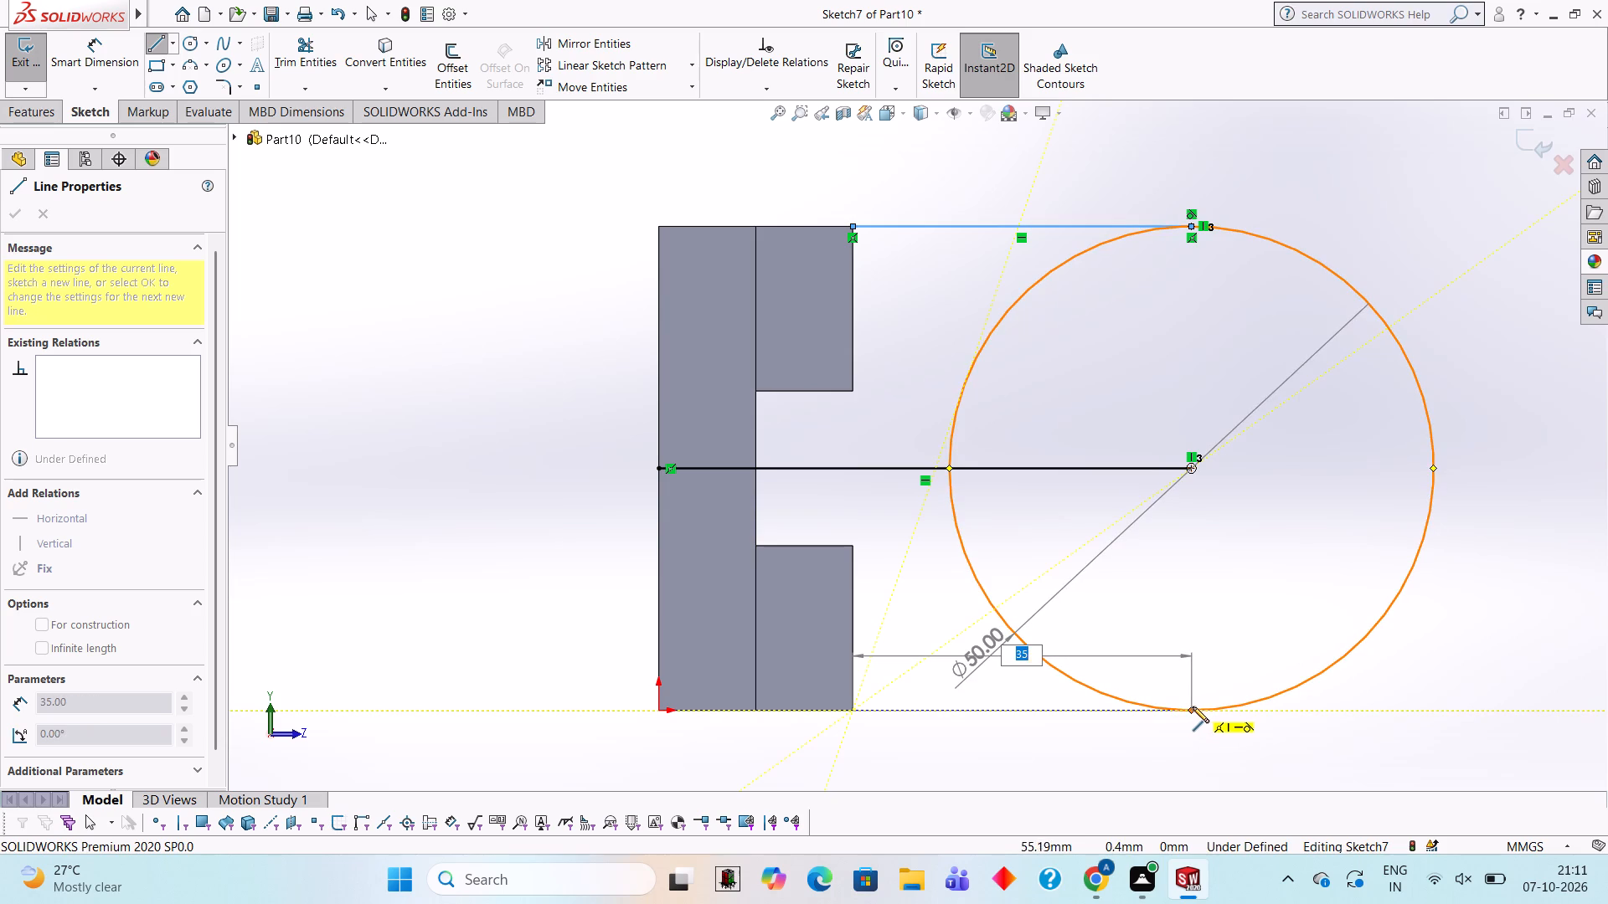
click(1189, 706)
key(Escape)
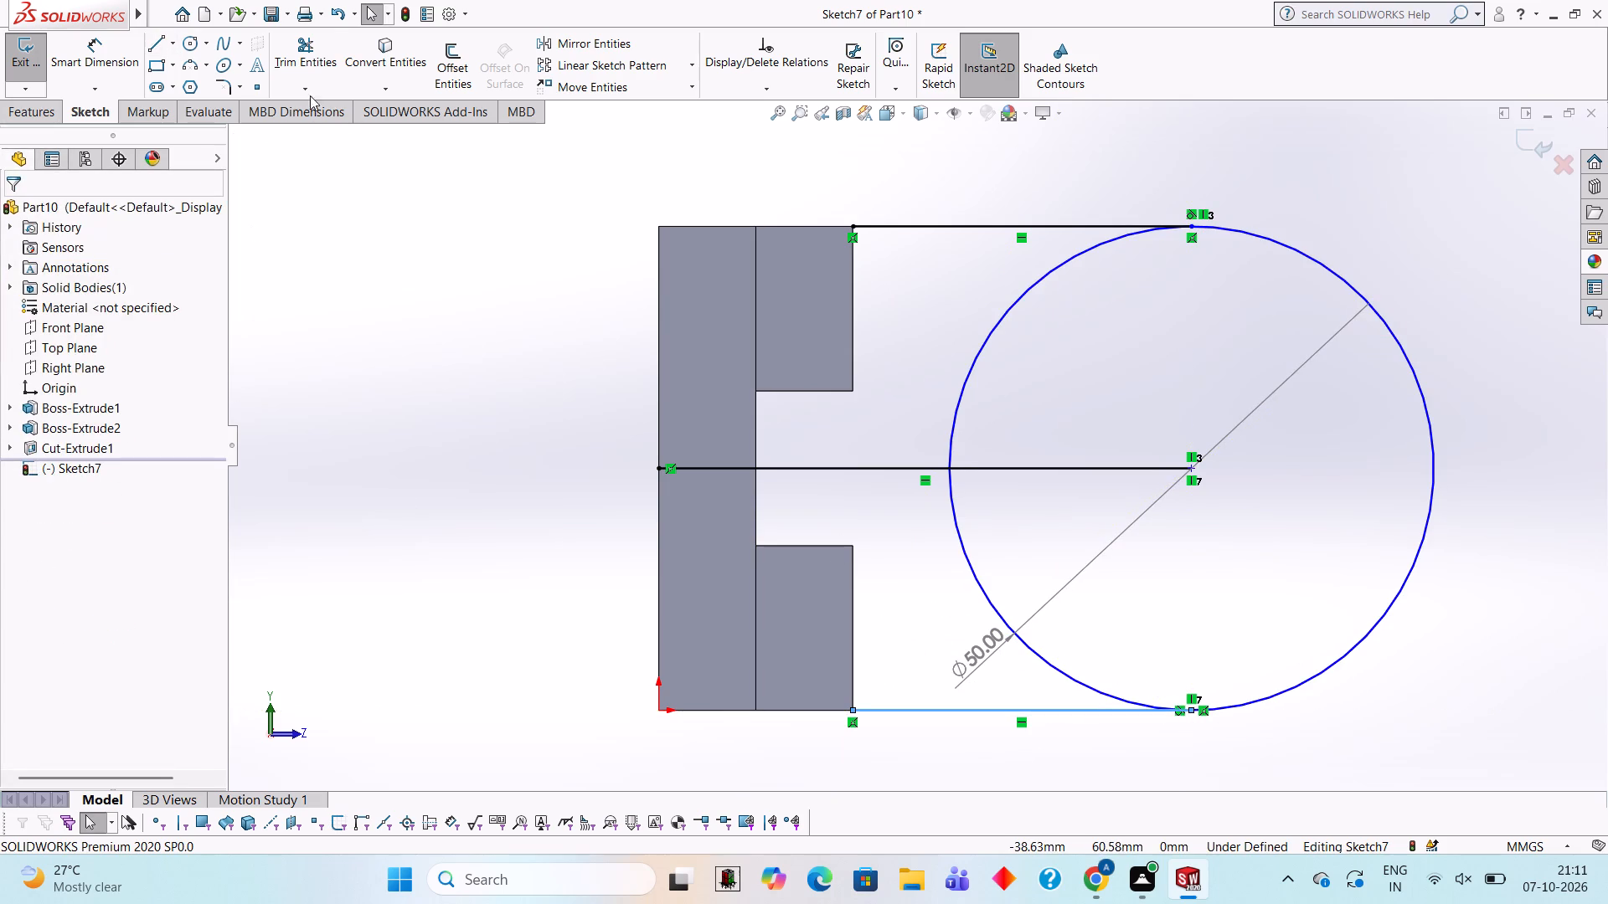
Trim away the half of the circle facing the plate and the 55 mm centre line.
click(323, 48)
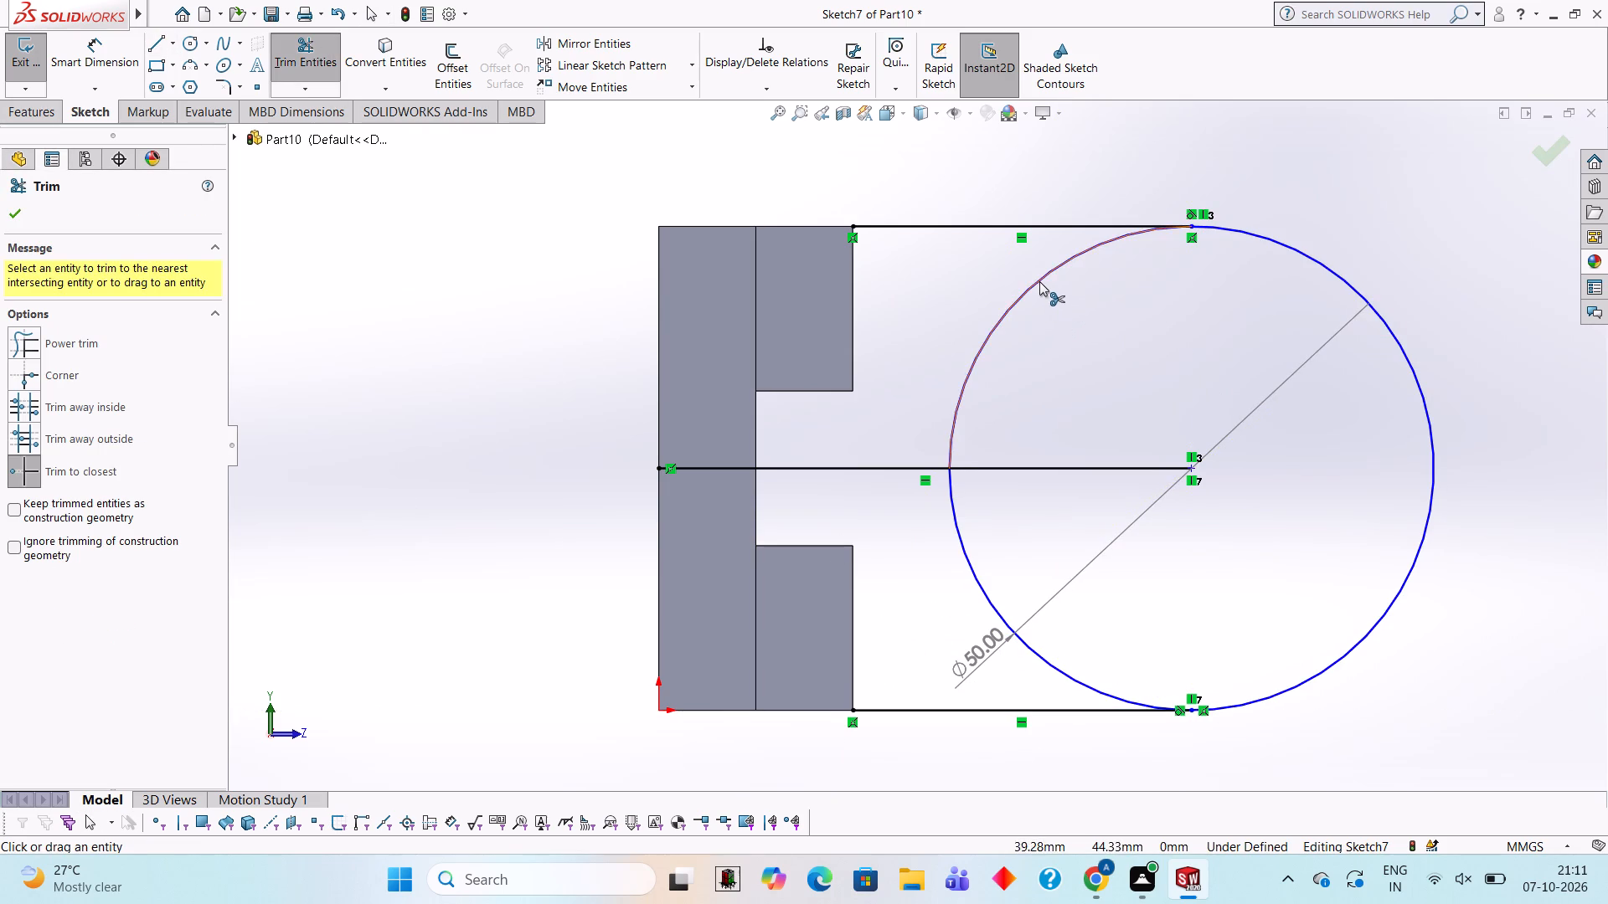
click(1039, 281)
click(961, 535)
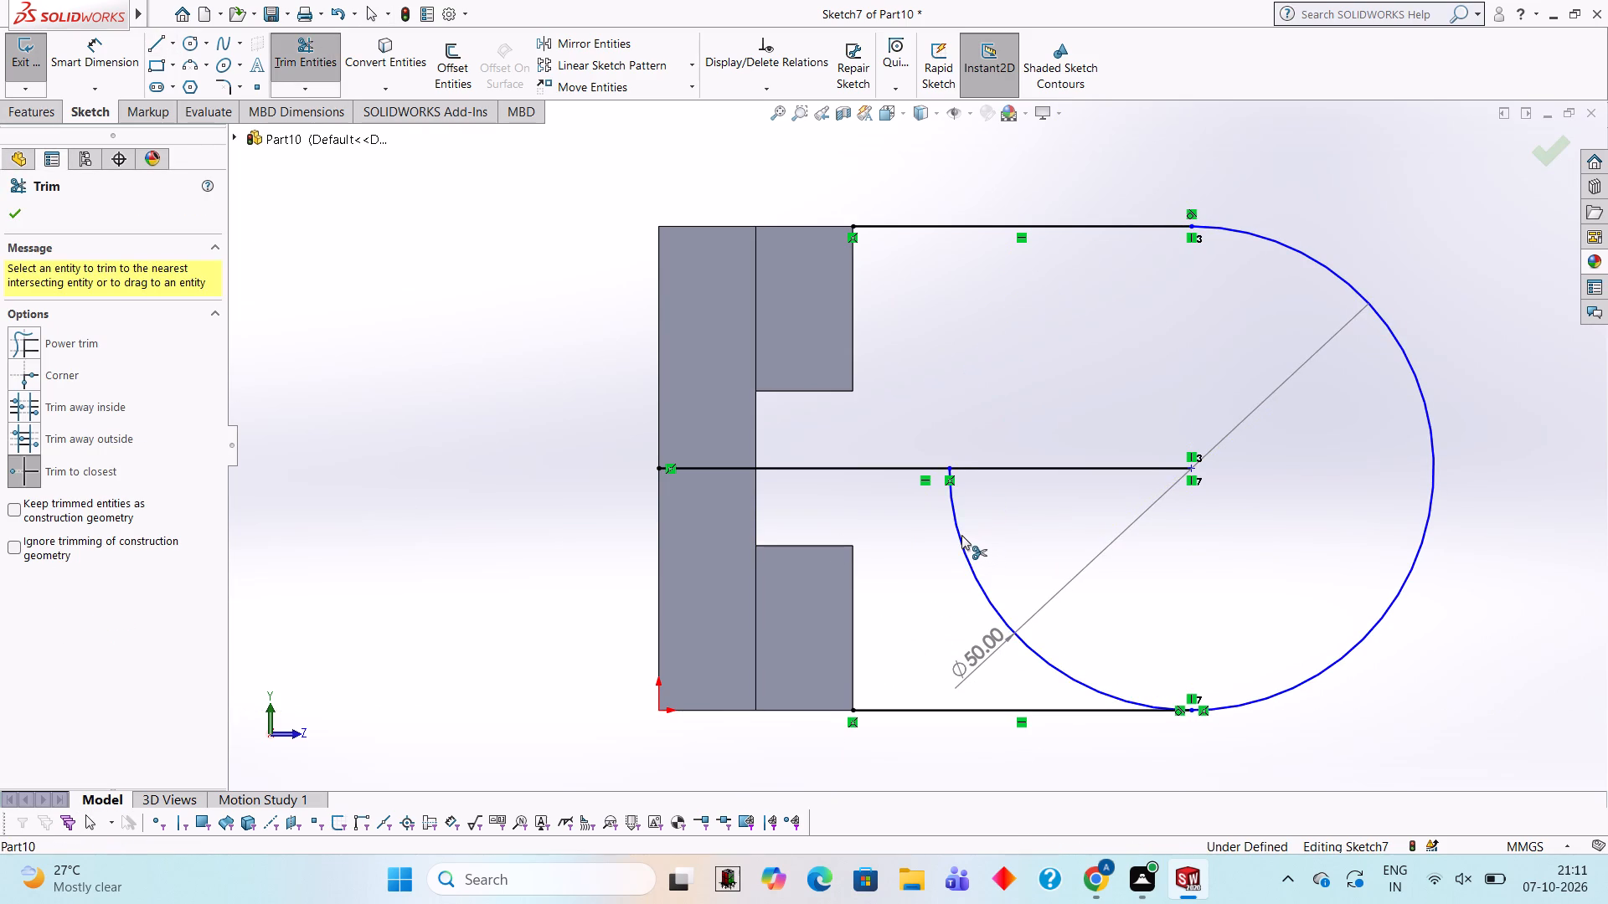
click(974, 468)
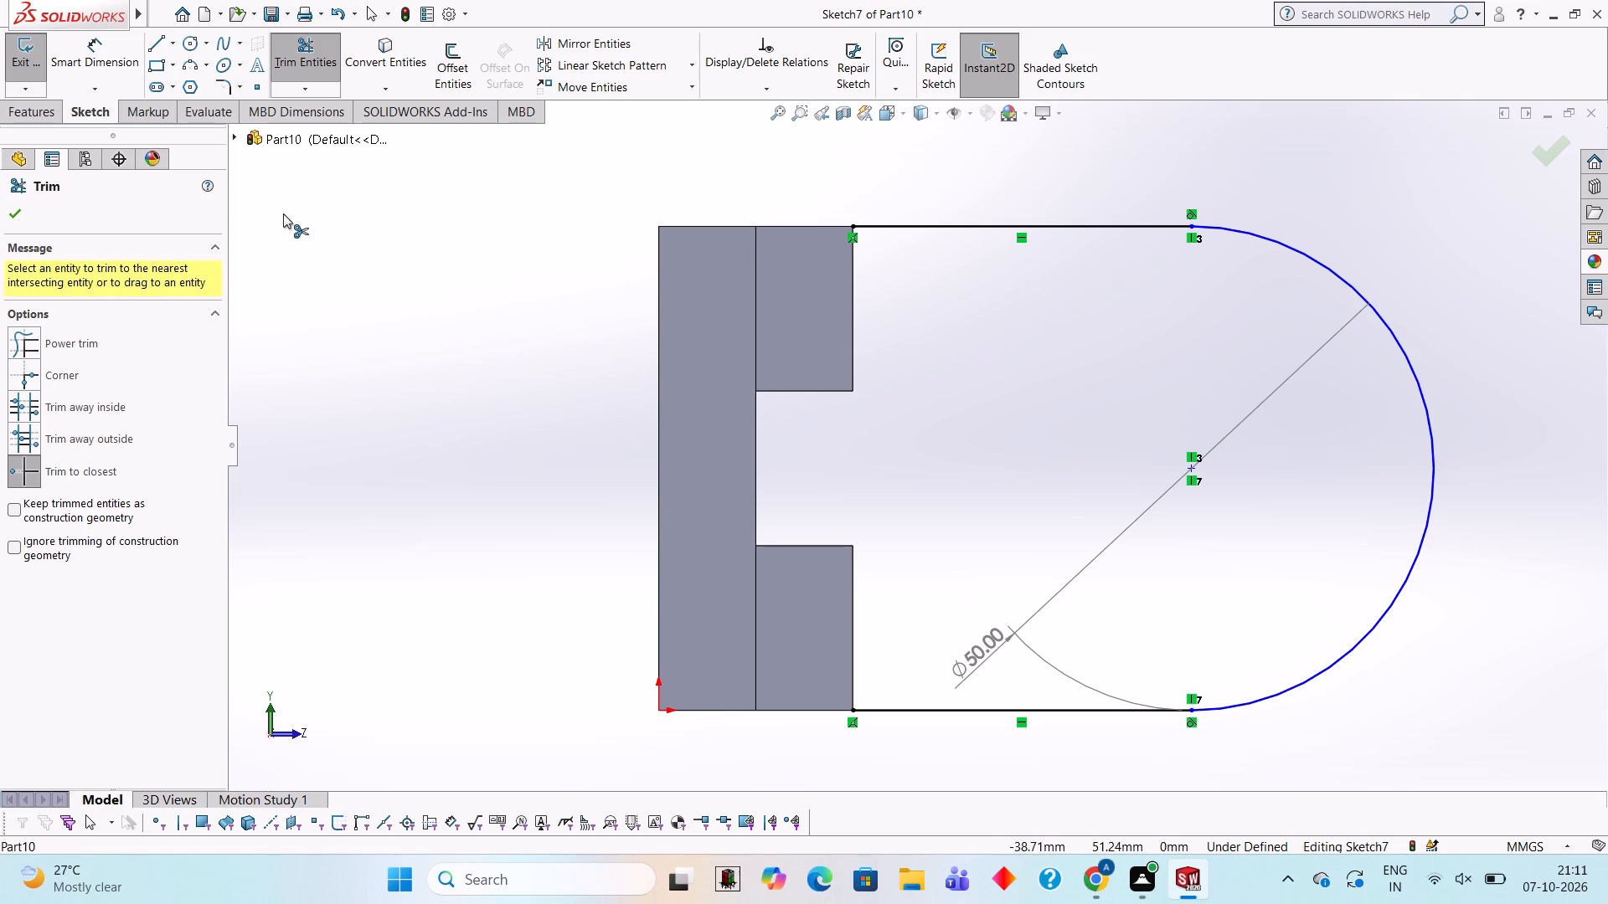
Close the profile with 10 mm lines back to the plate's front edge at top and bottom, joined by a 50 mm vertical line.
click(162, 38)
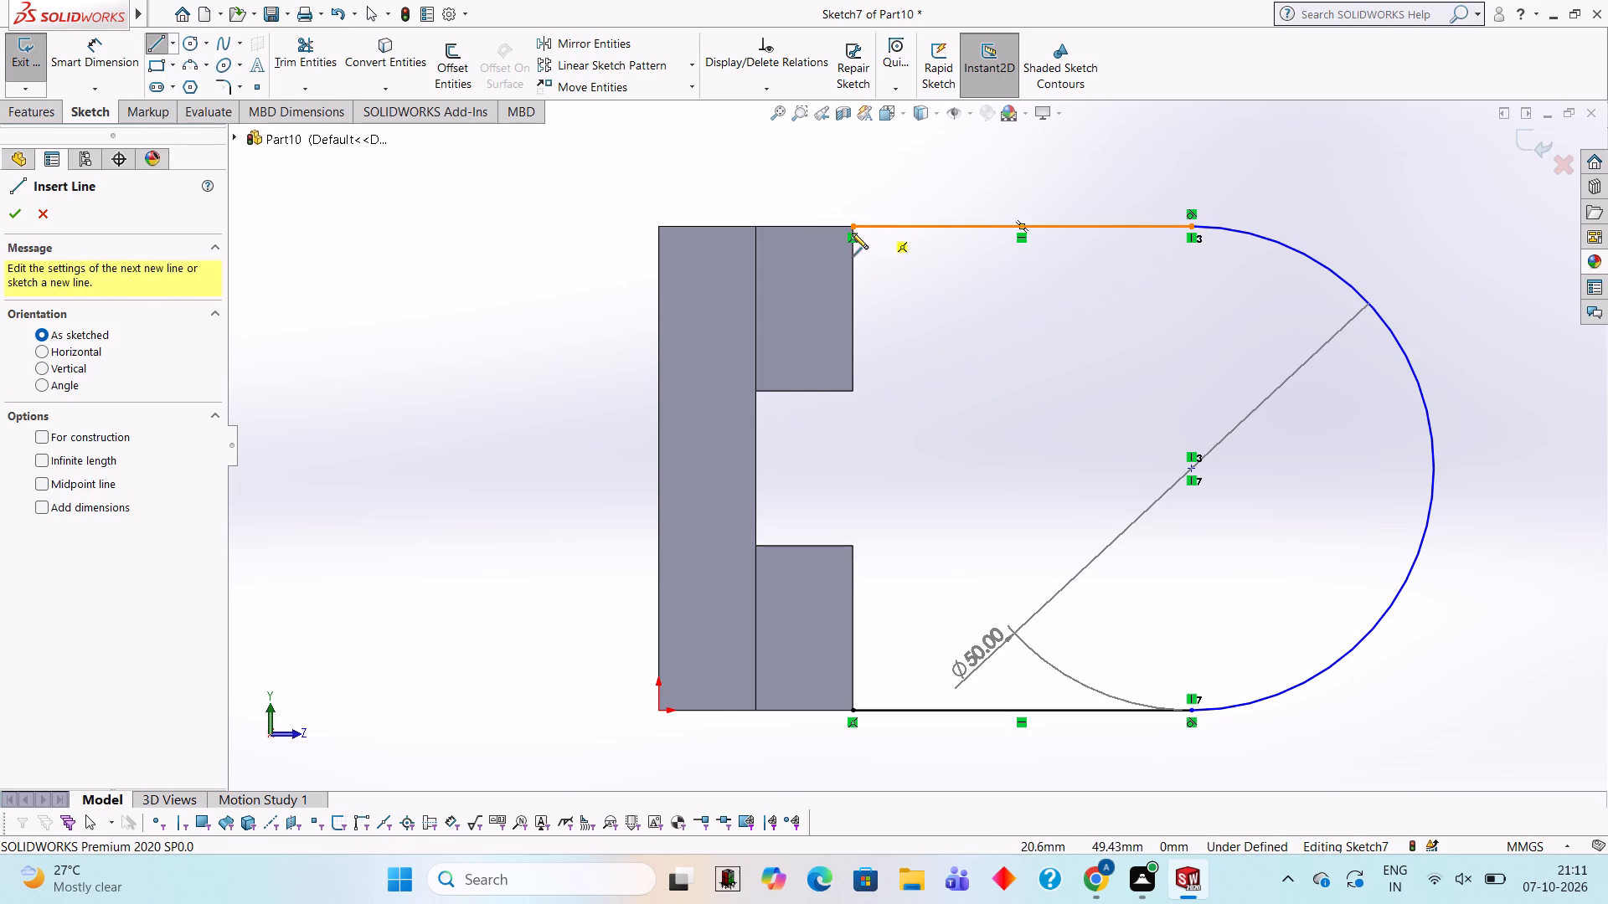
click(855, 223)
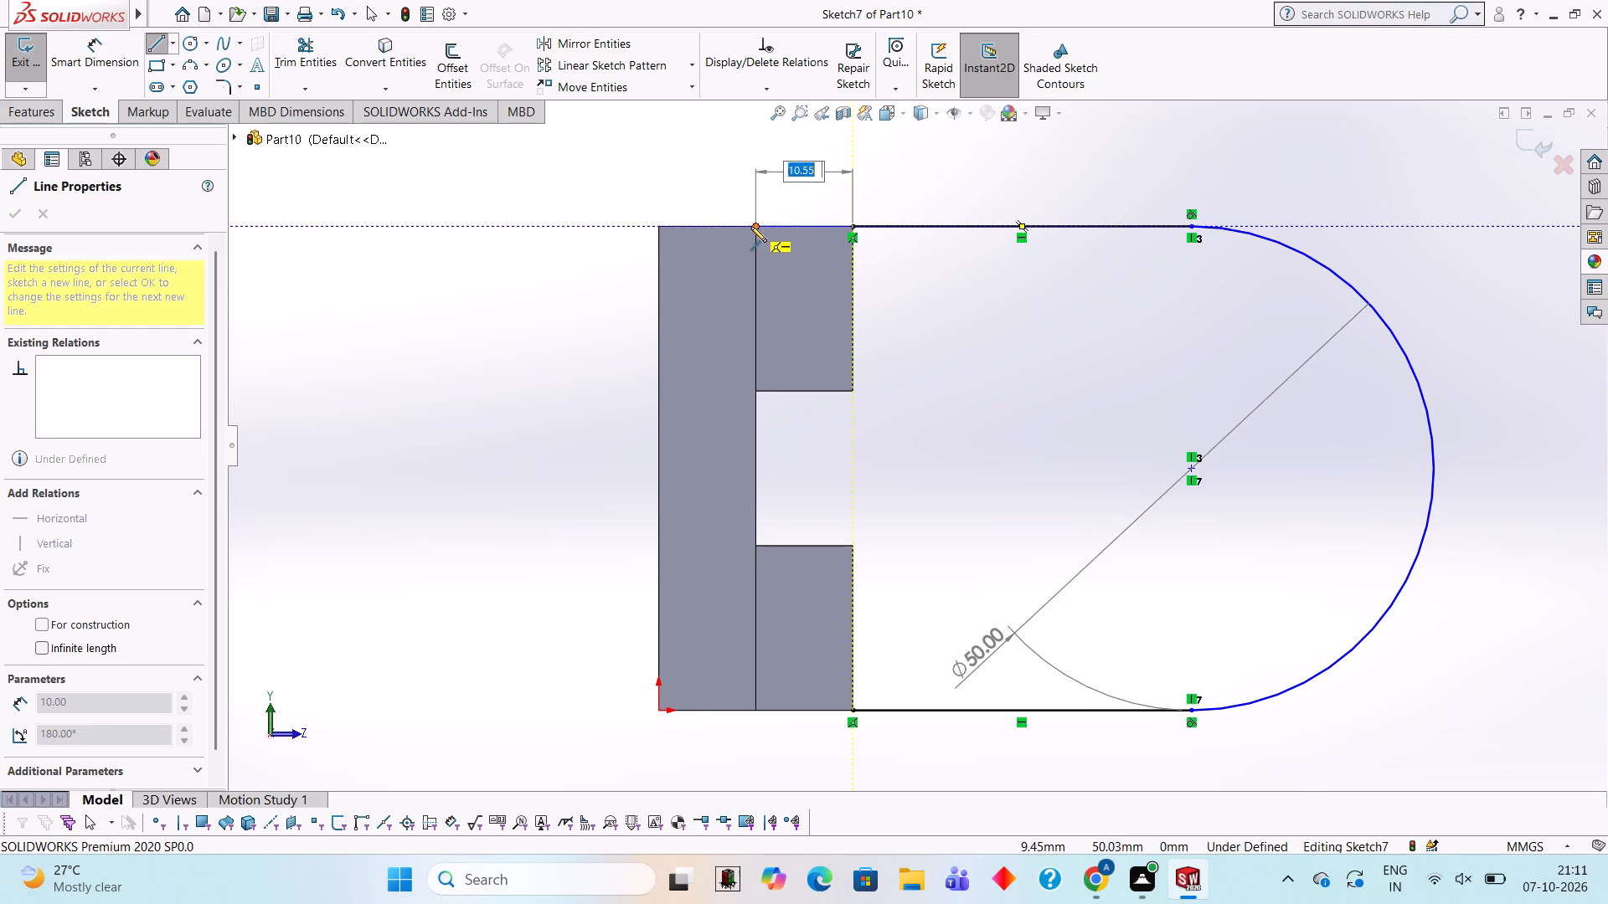
click(755, 226)
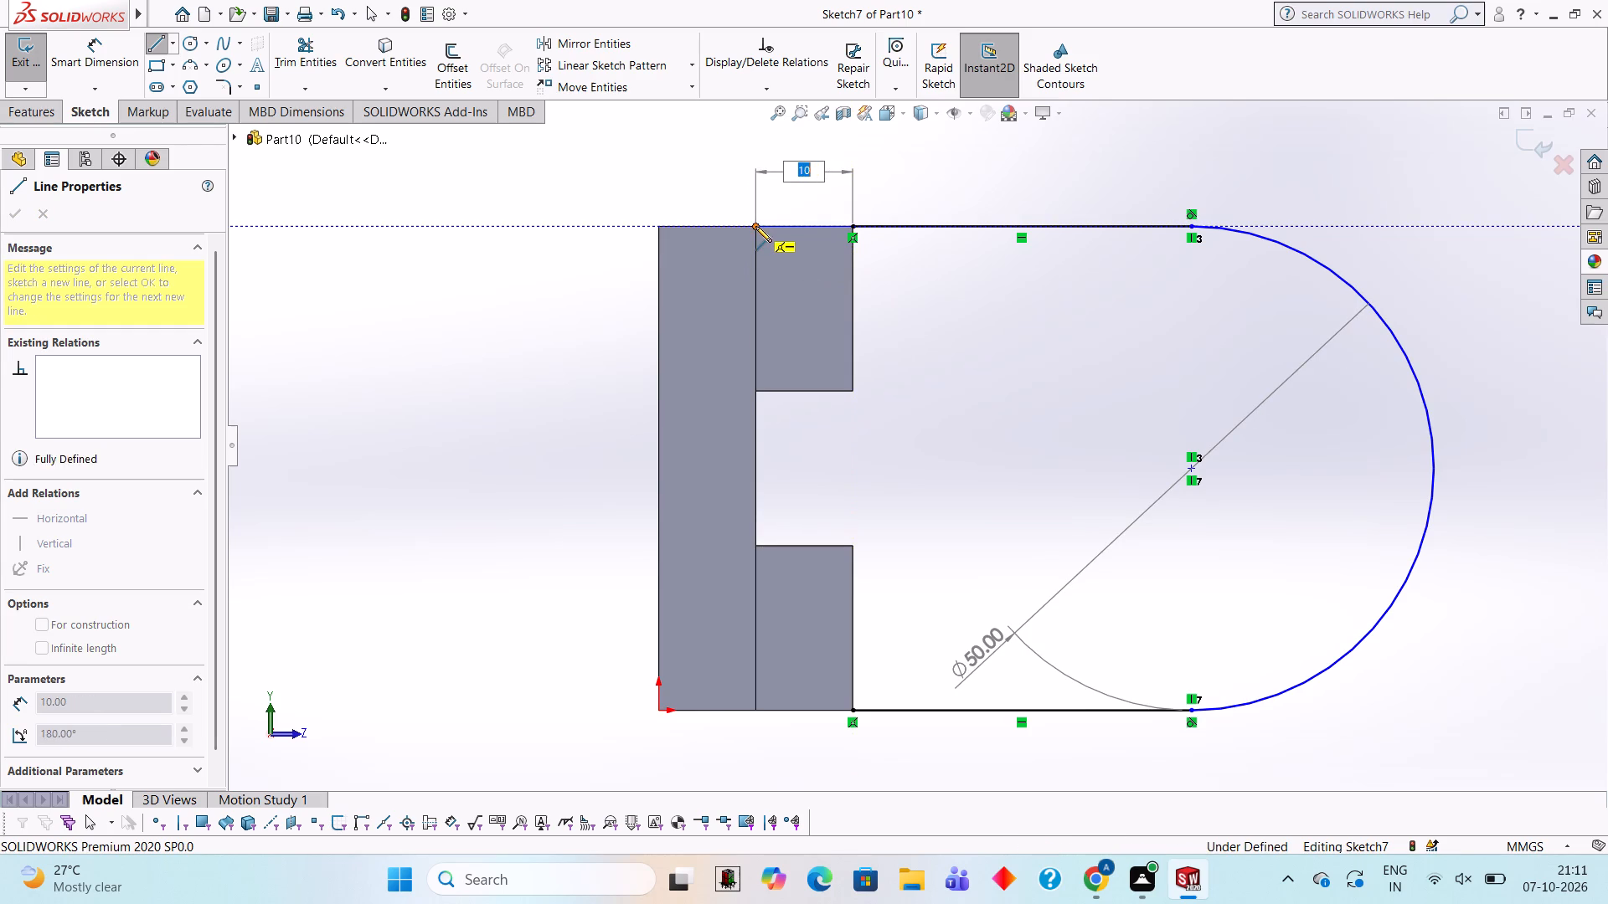
click(754, 712)
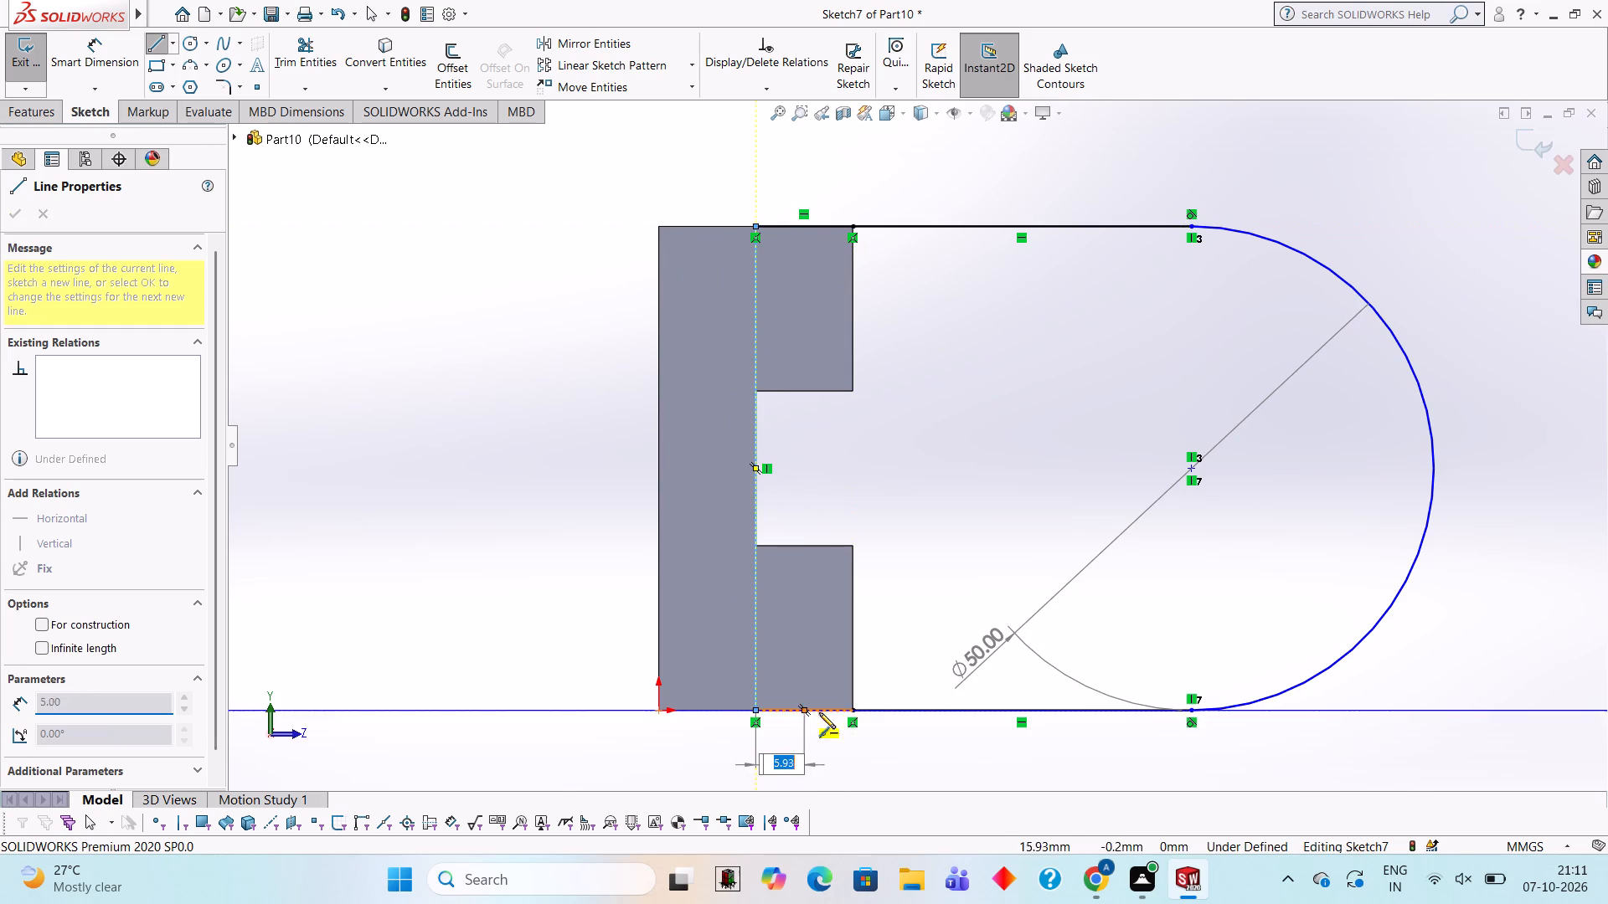
click(854, 711)
Extrude the rounded profile as a blind boss 10 mm deep, with the direction reversed toward the bars and the result merged.
middle_drag(1139, 352, 996, 321)
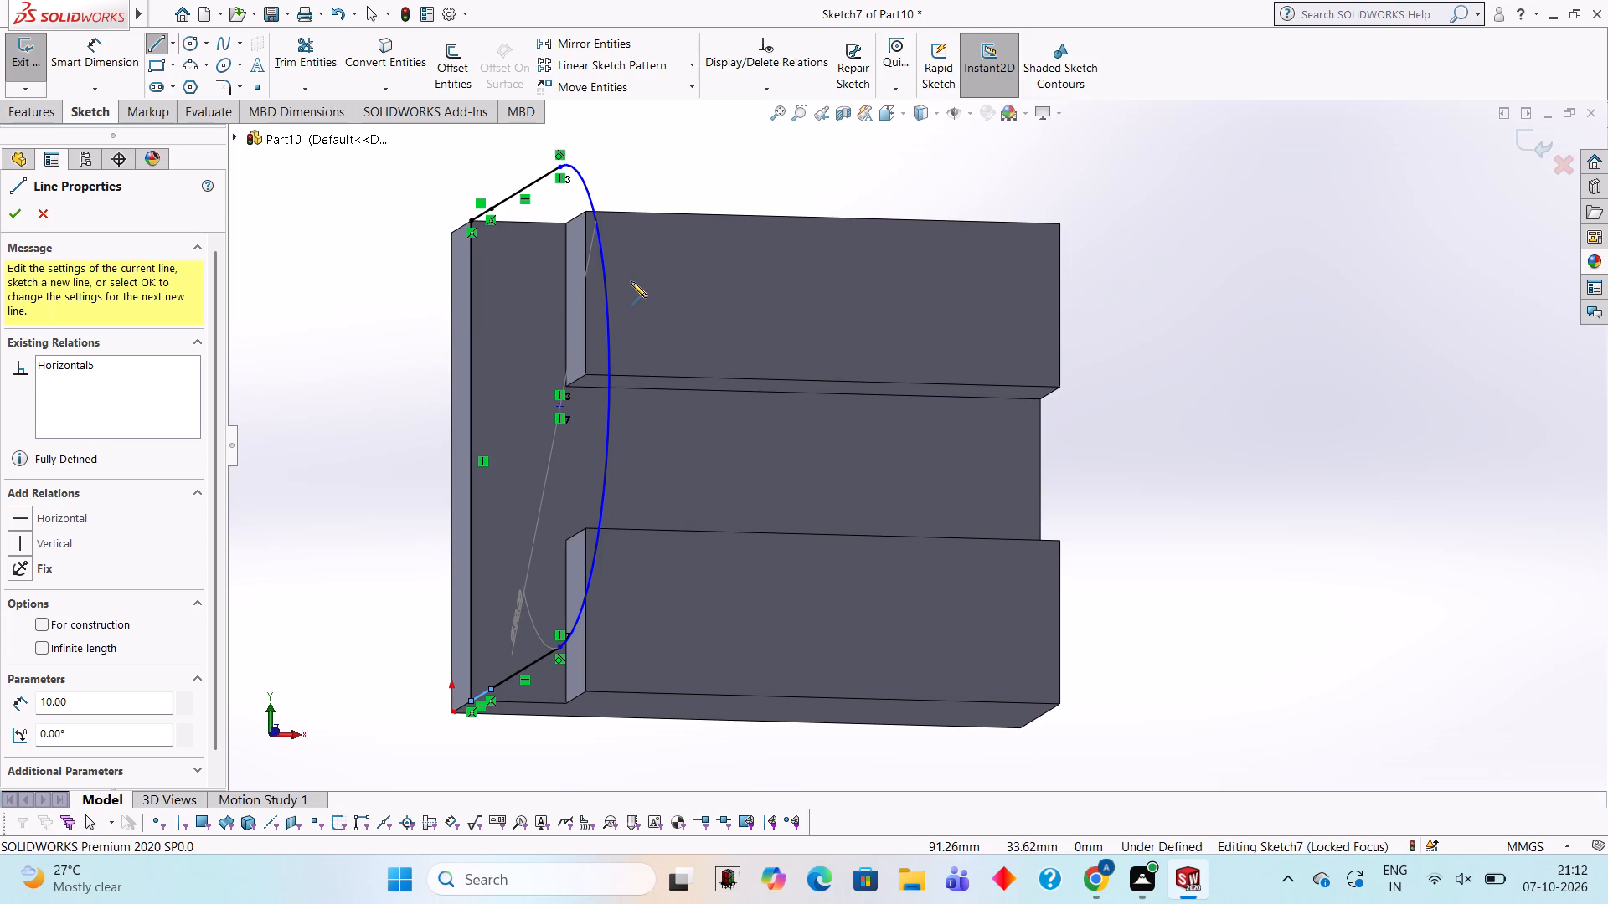
click(49, 104)
click(44, 76)
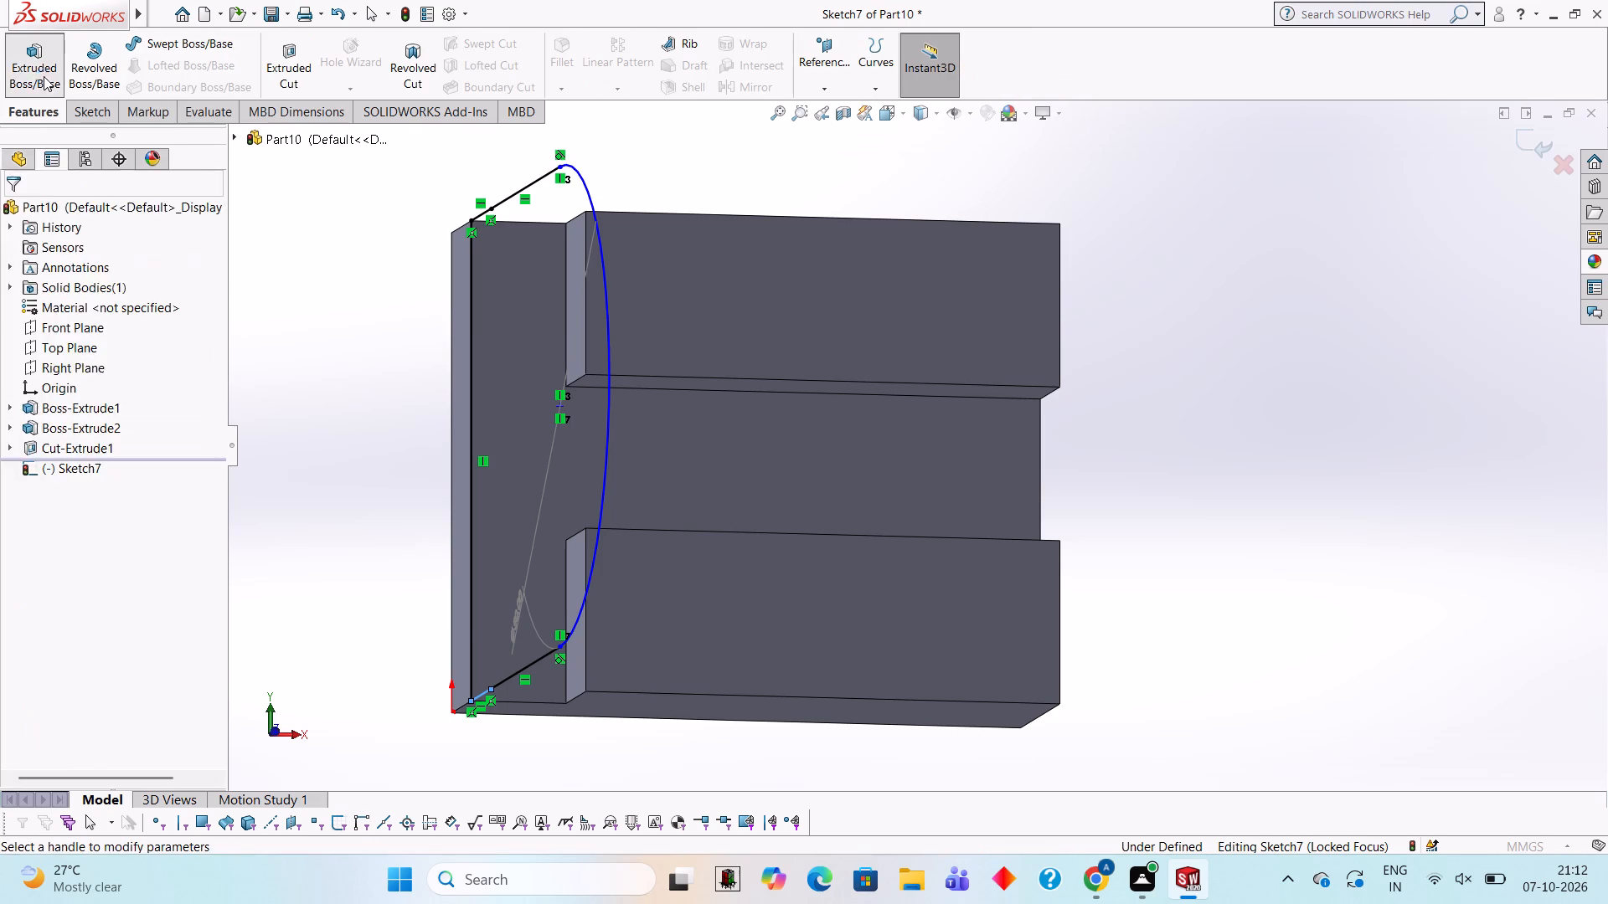
click(13, 330)
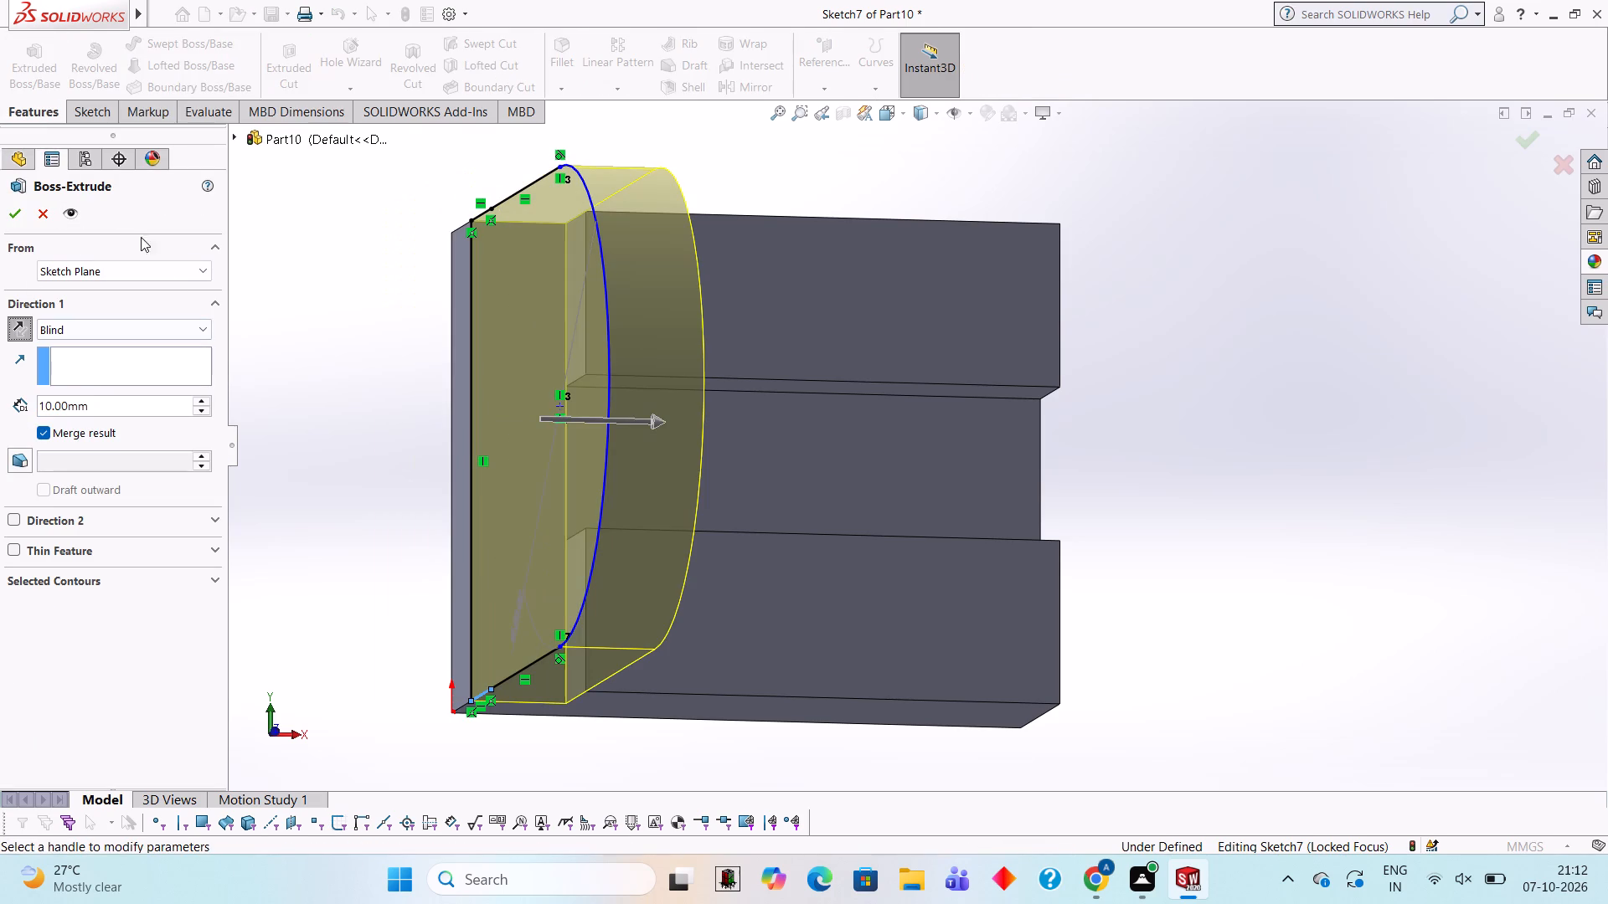
click(18, 207)
click(355, 321)
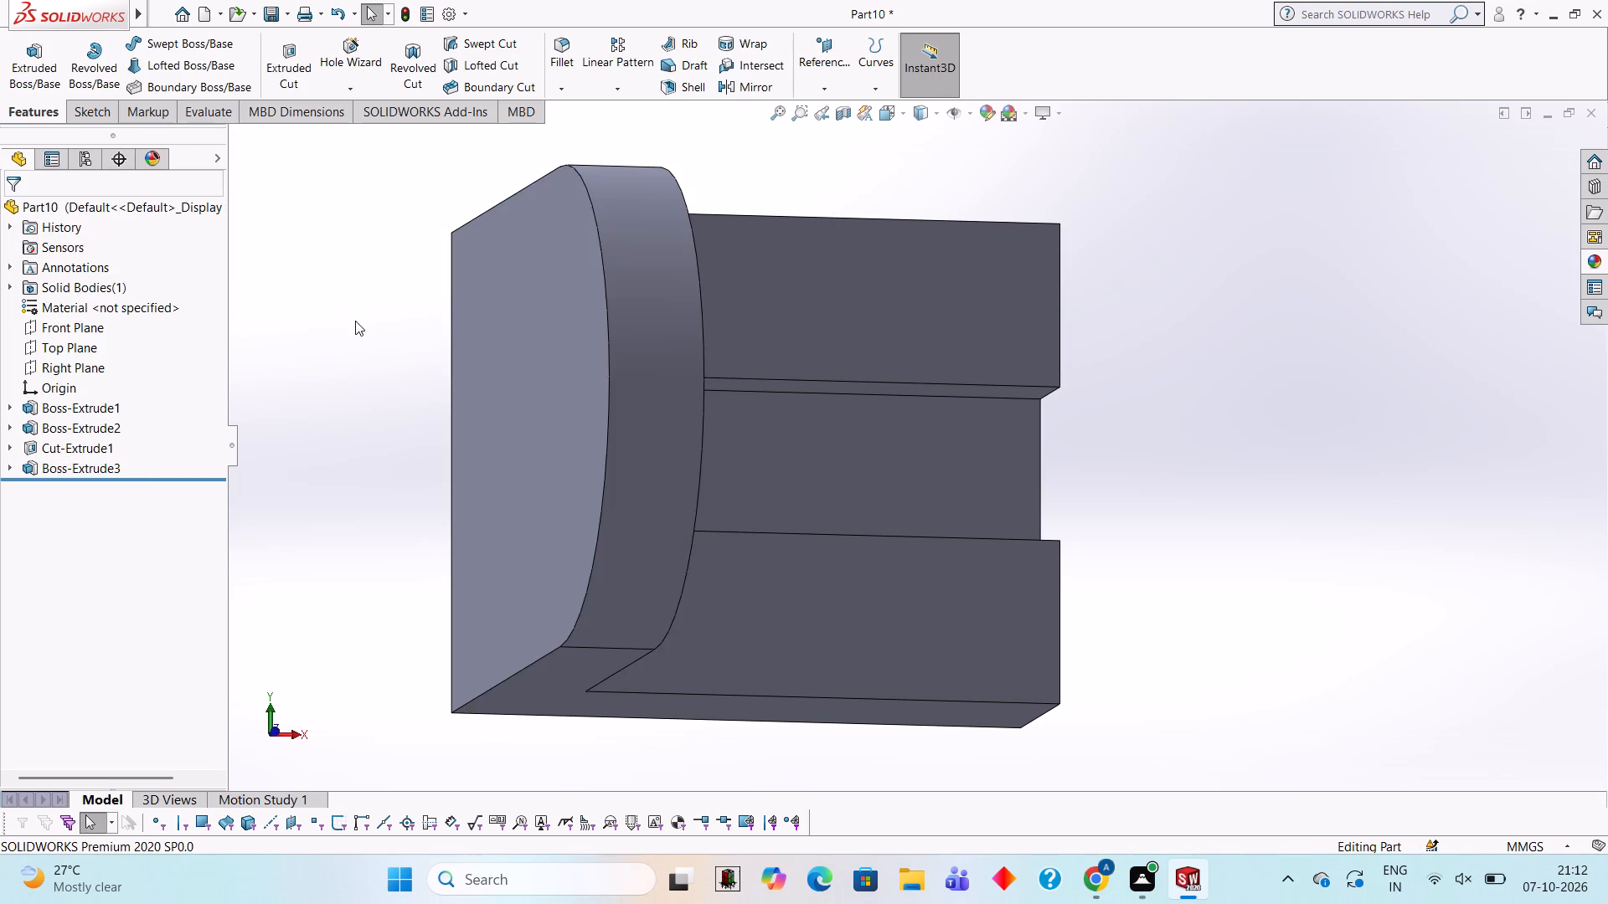
On the rounded lug's inner face, start a sketch and begin a circle centred on the lug's arc centre.
middle_drag(791, 389, 754, 367)
middle_drag(844, 393, 808, 393)
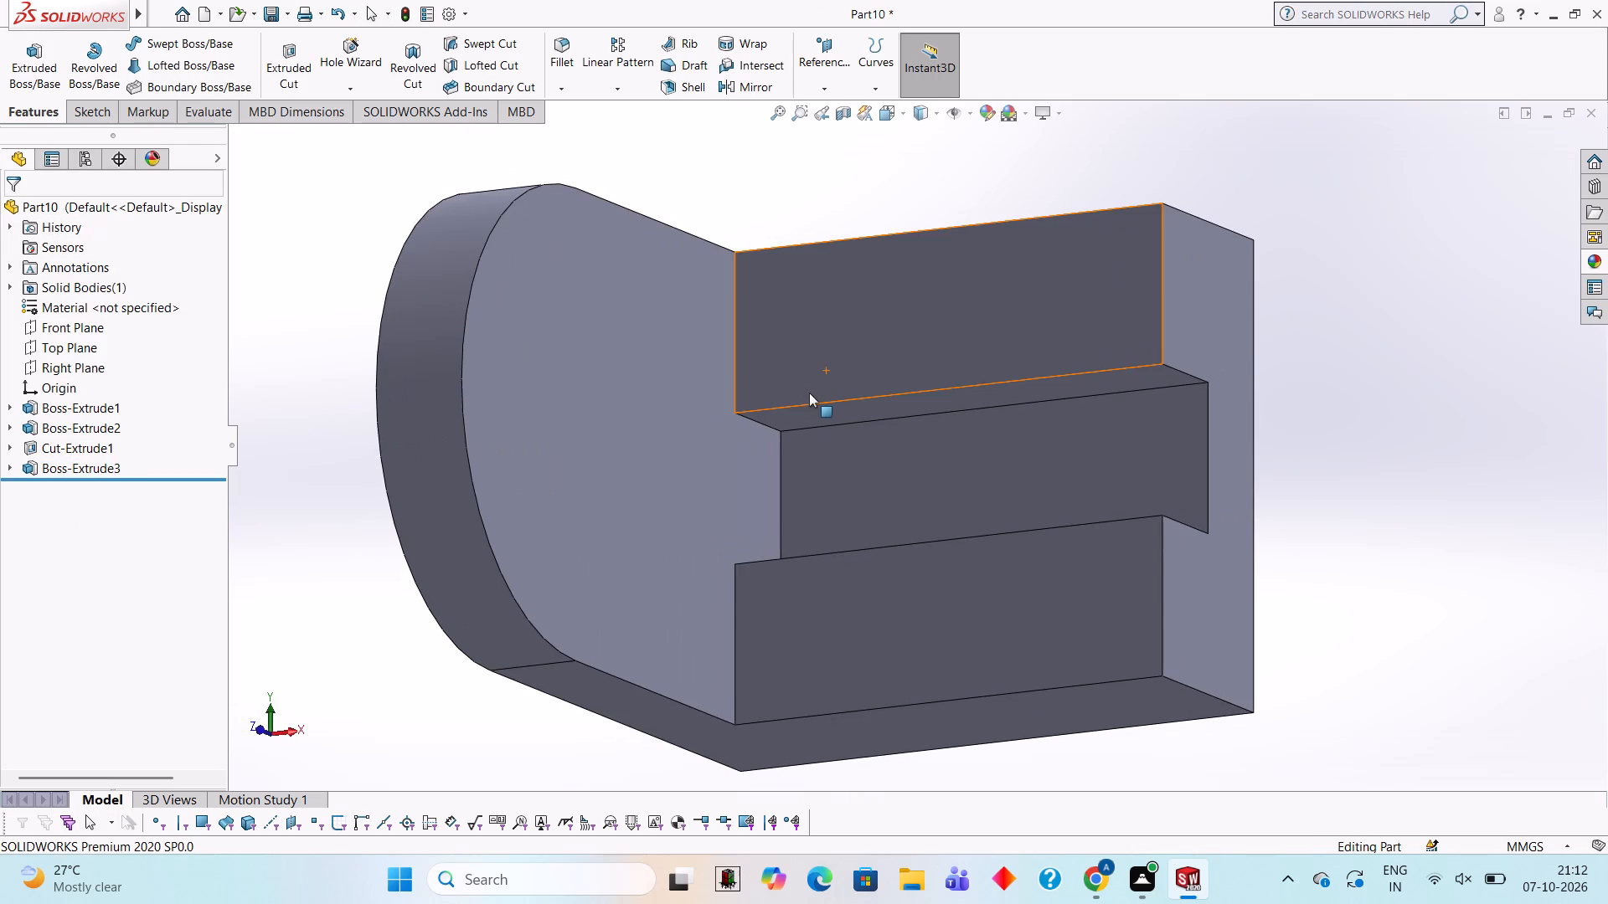
middle_drag(869, 403, 816, 406)
click(580, 372)
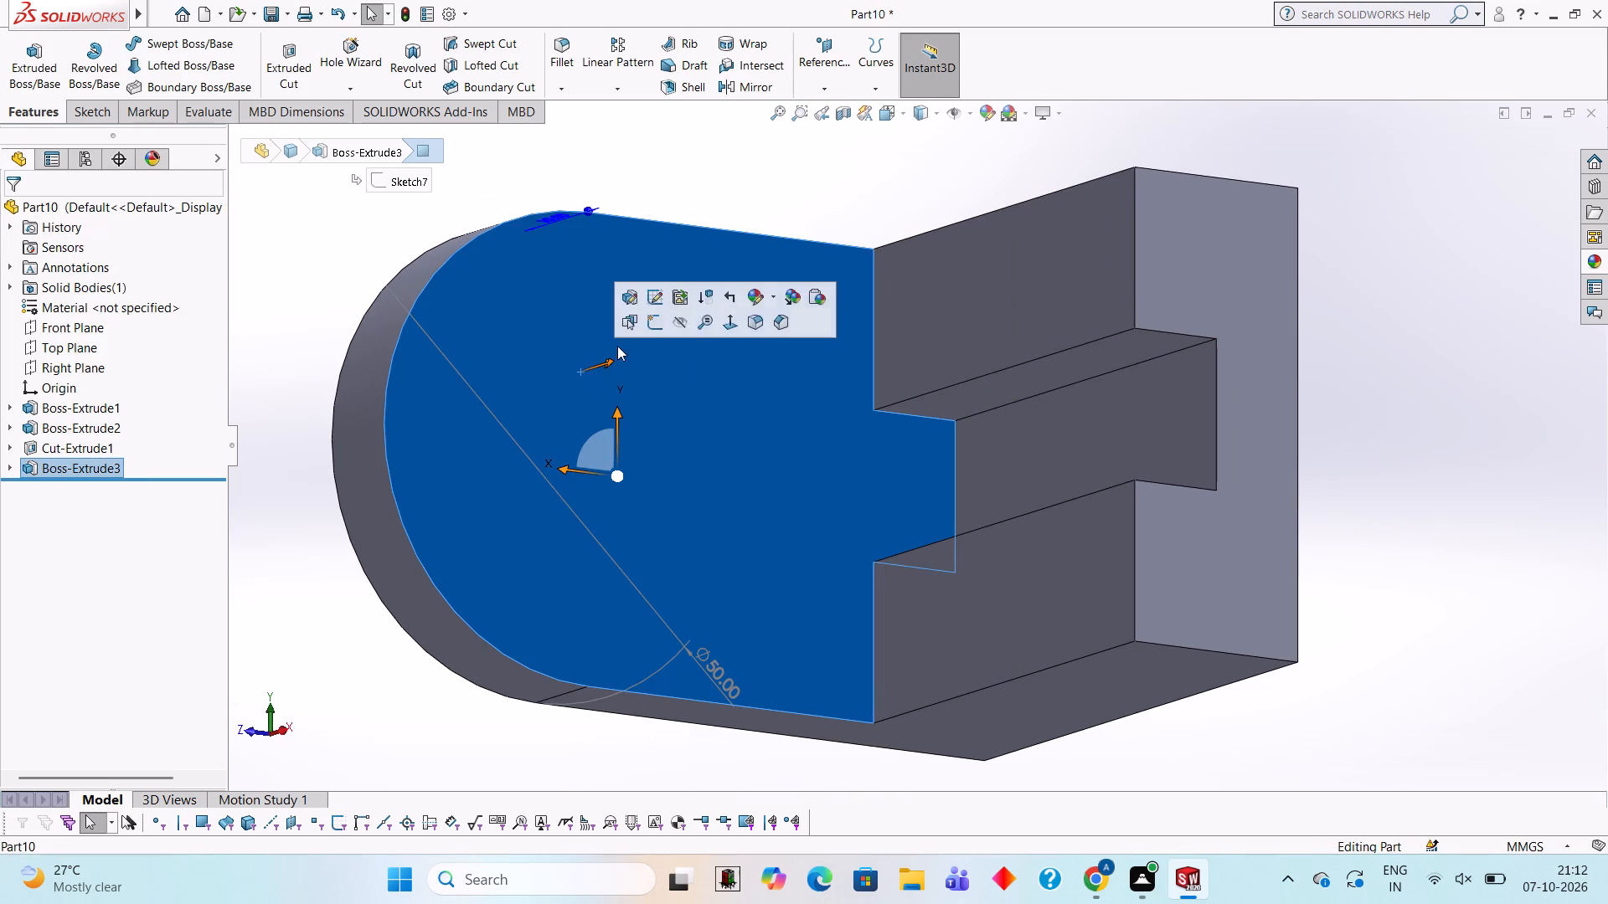
click(651, 325)
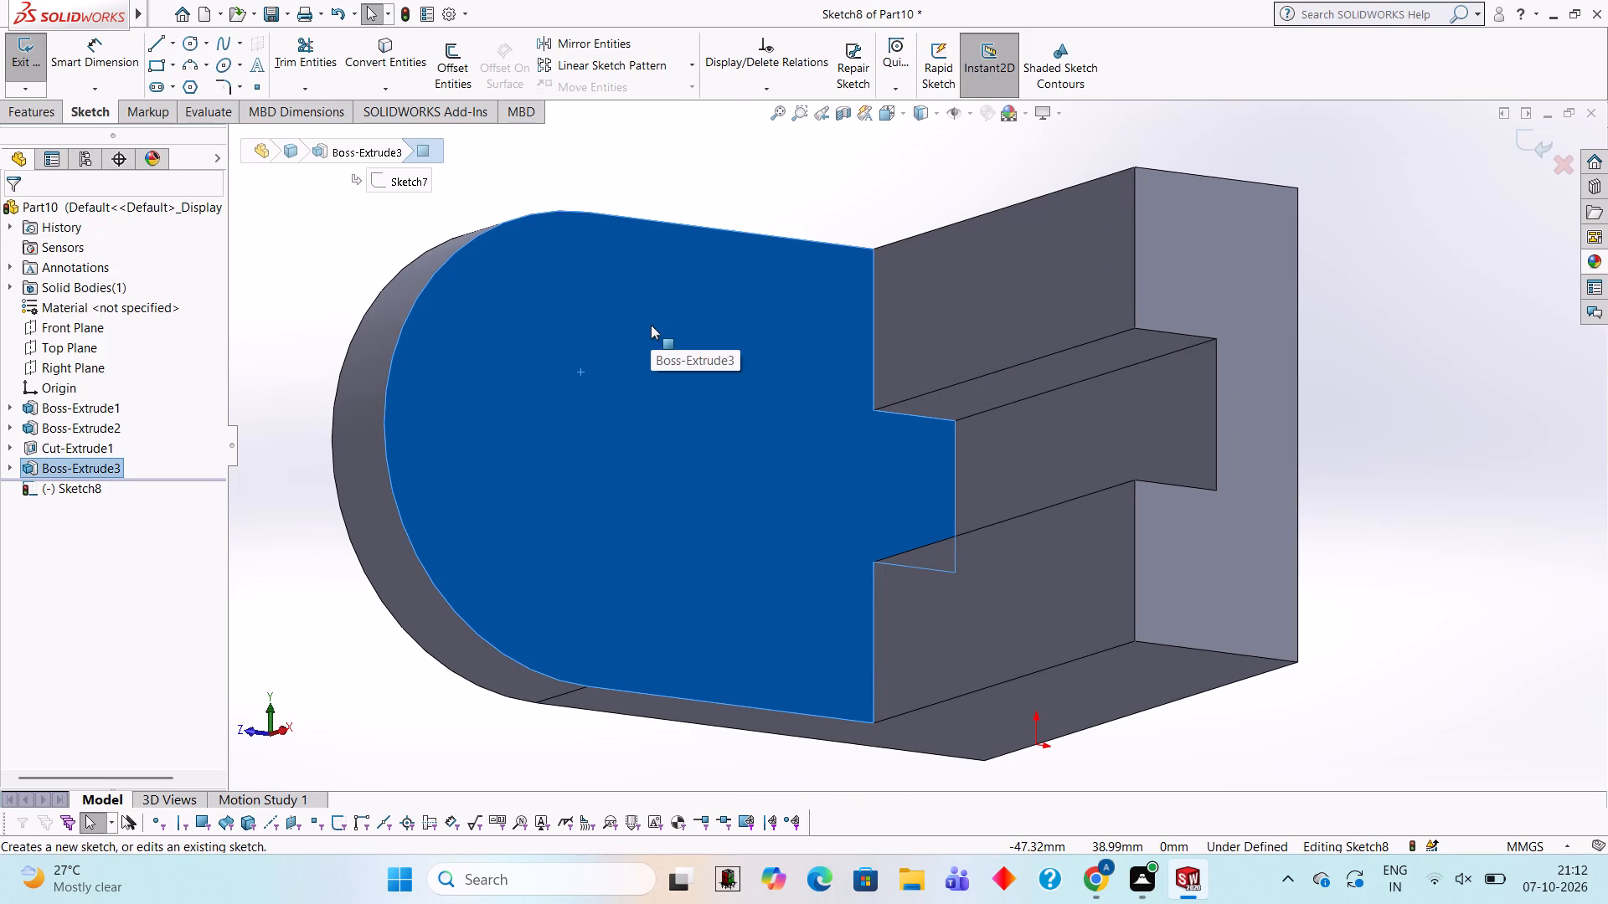
key(ctrl+8)
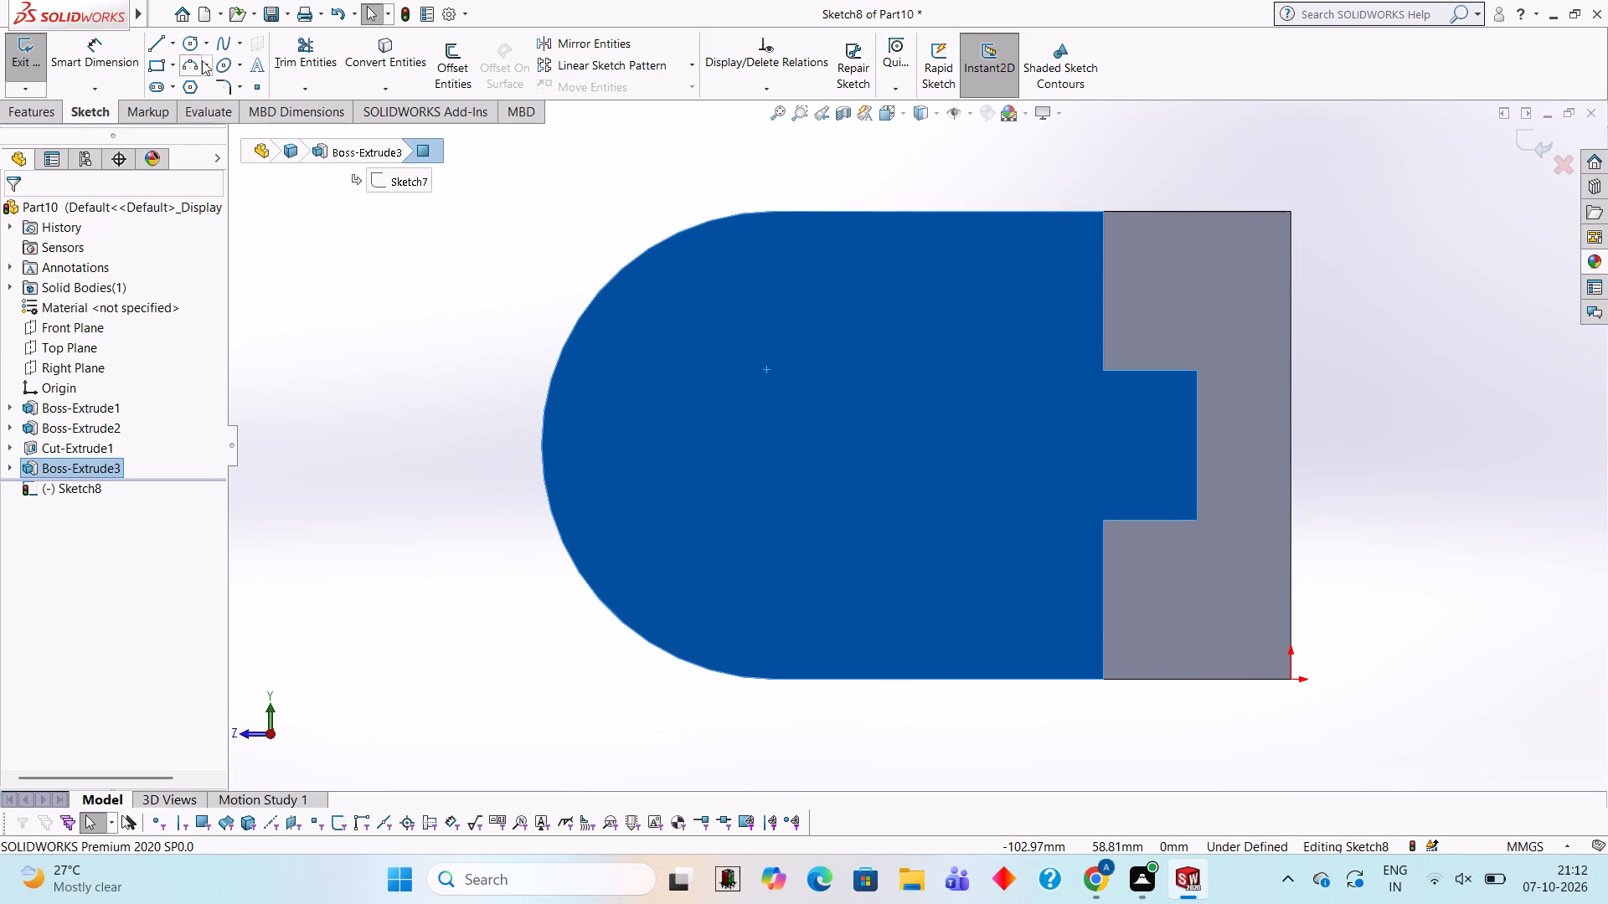
click(186, 45)
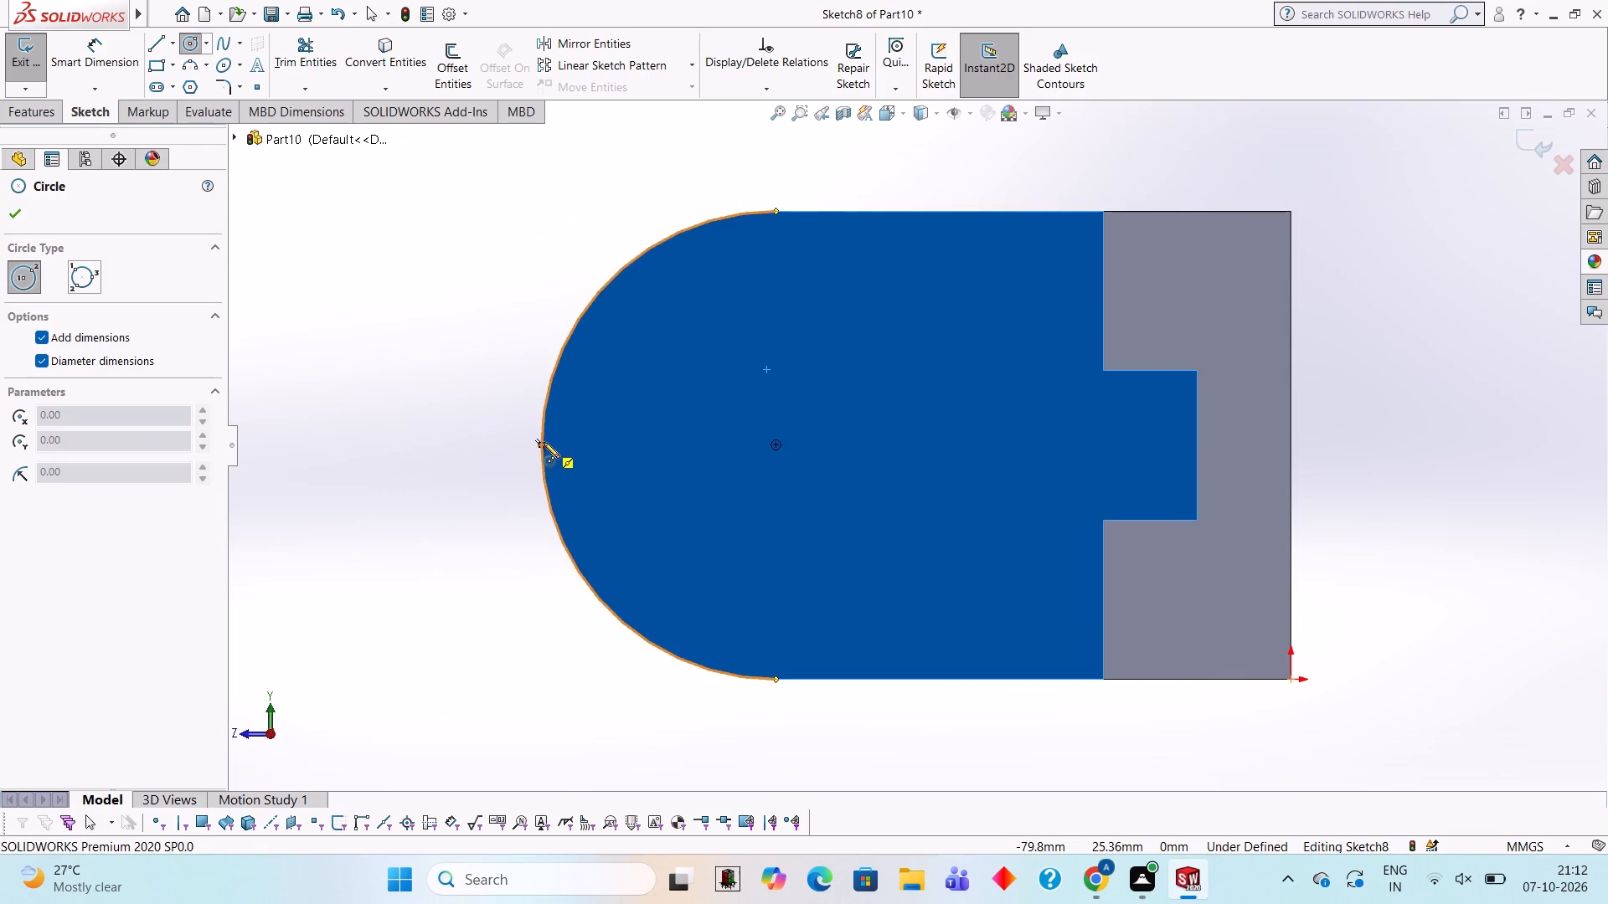
click(776, 443)
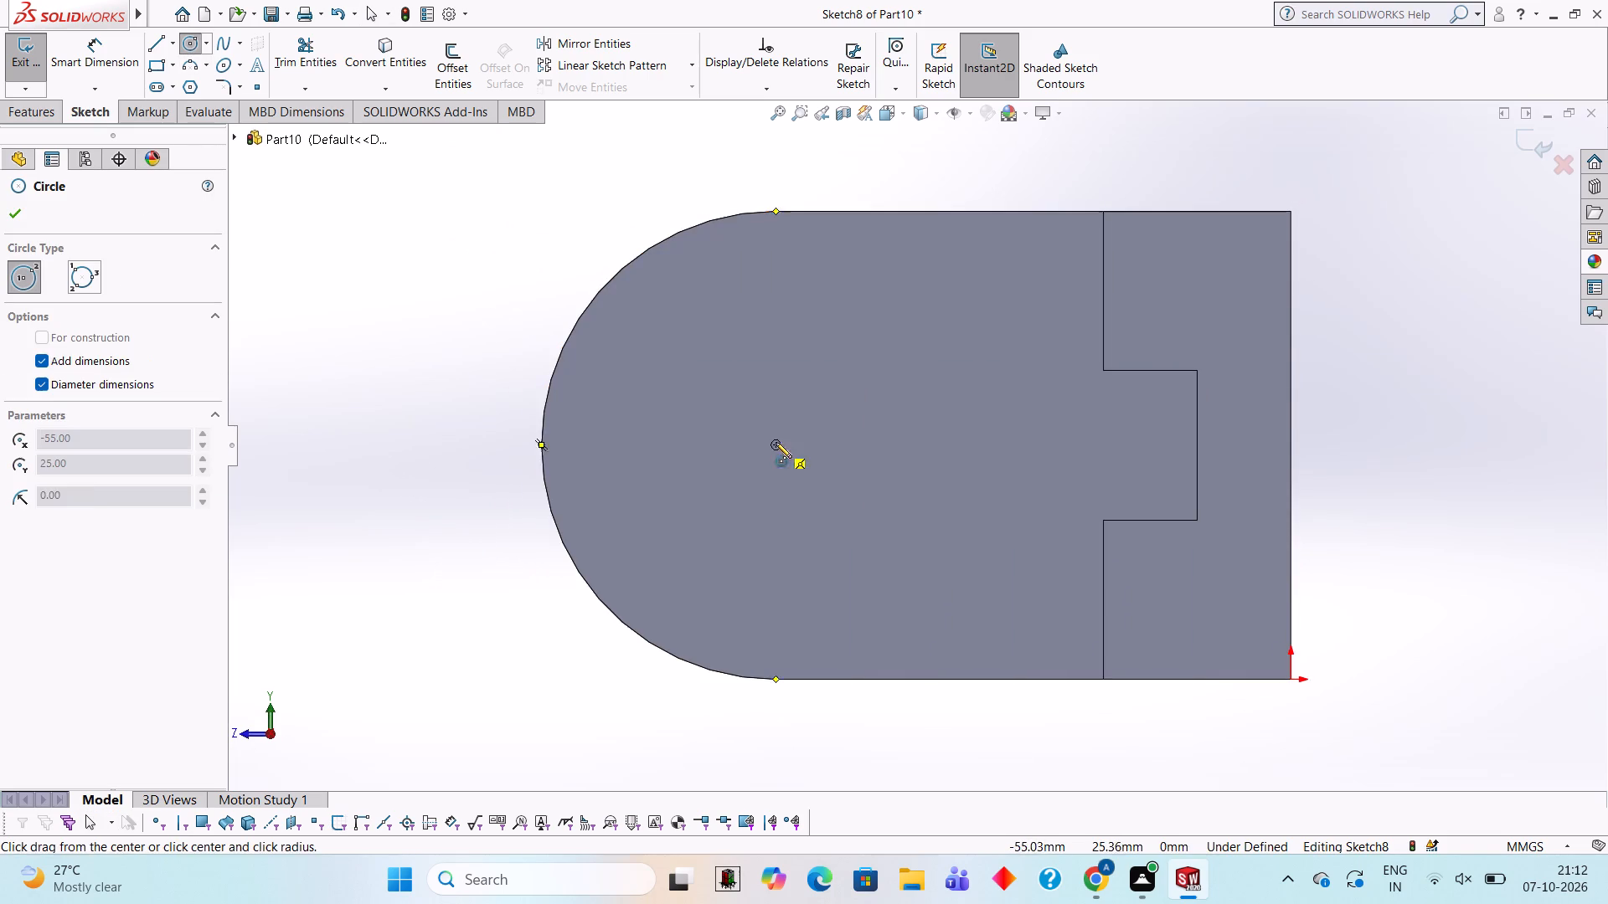
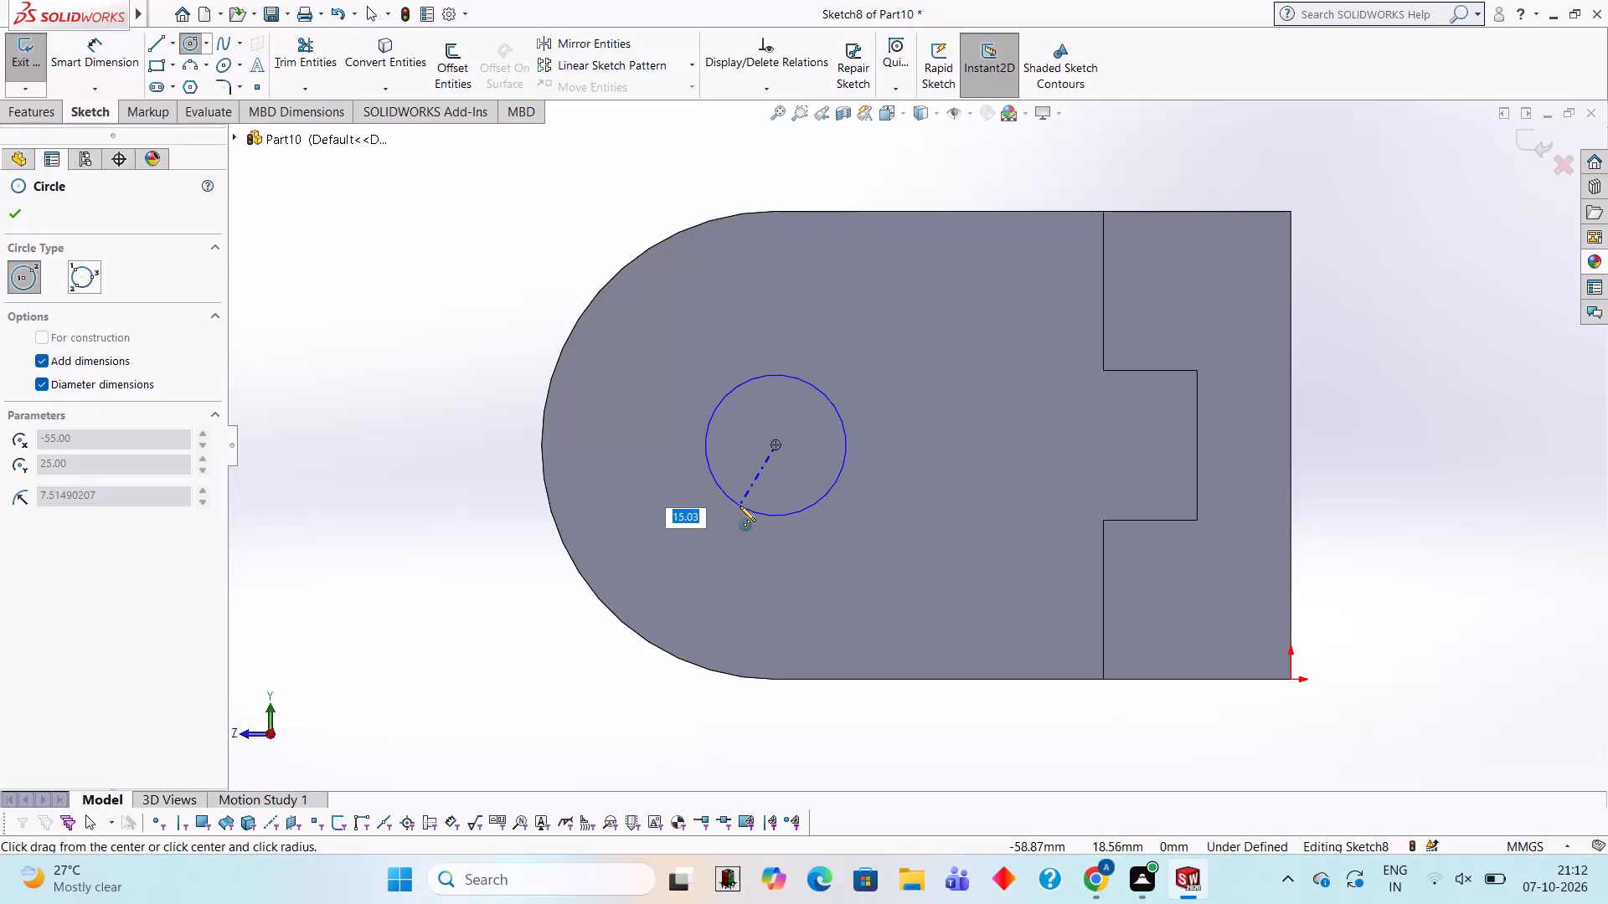
Set the diameter of the circle on the lug's face to 30 mm.
text(30)
key(Return)
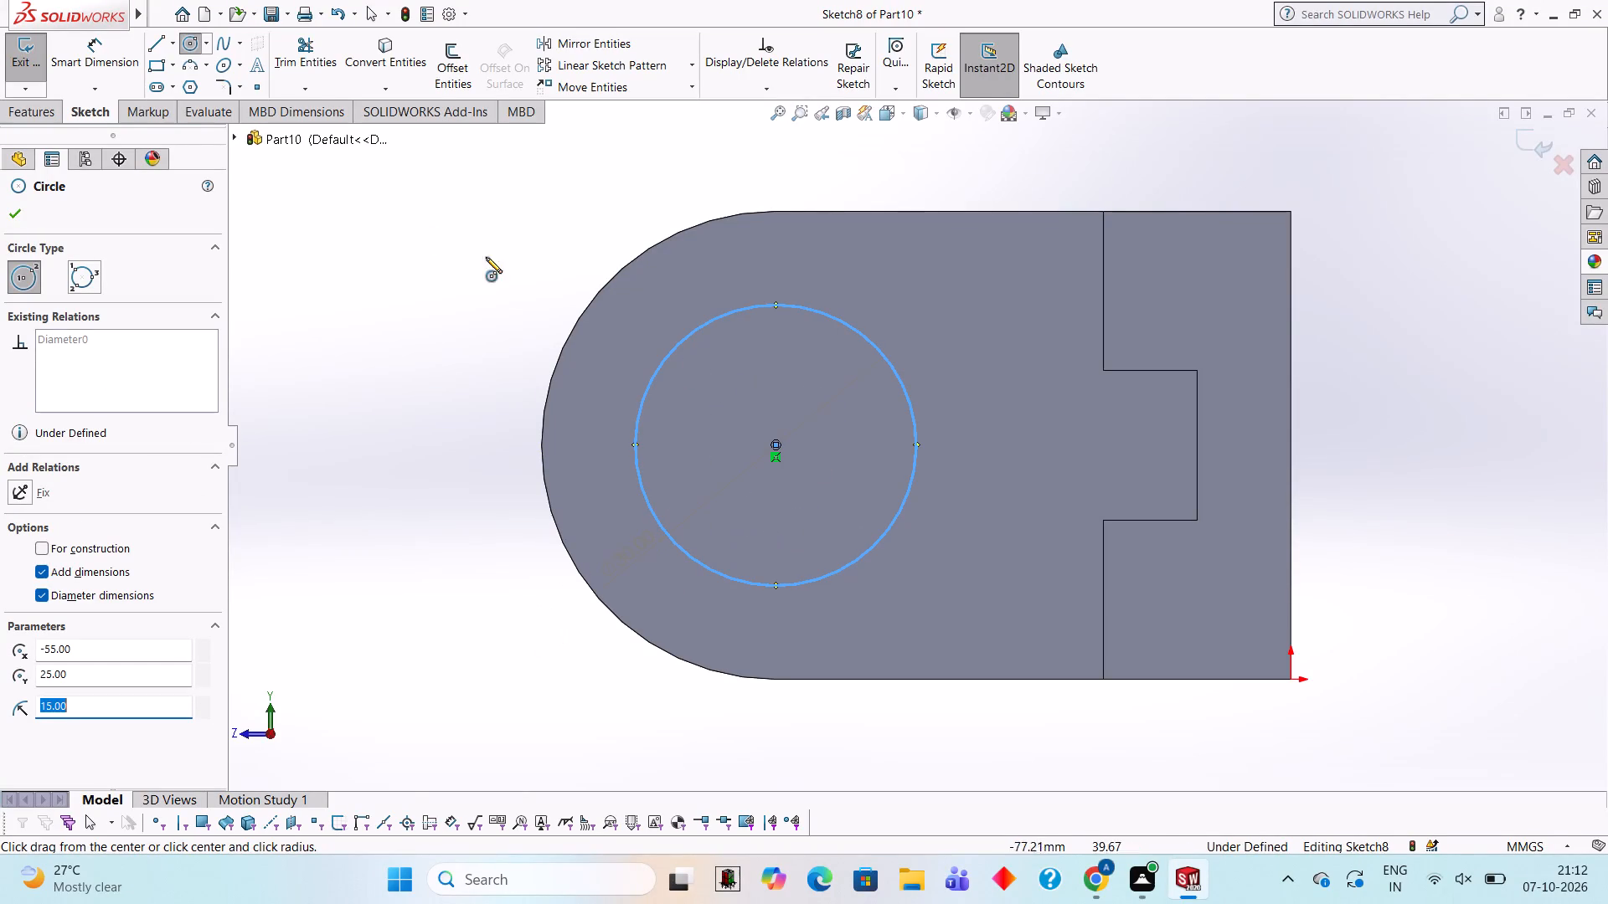
Cut-extrude the 30 mm circle as a blind cut 10 mm deep through the rounded lug.
click(49, 107)
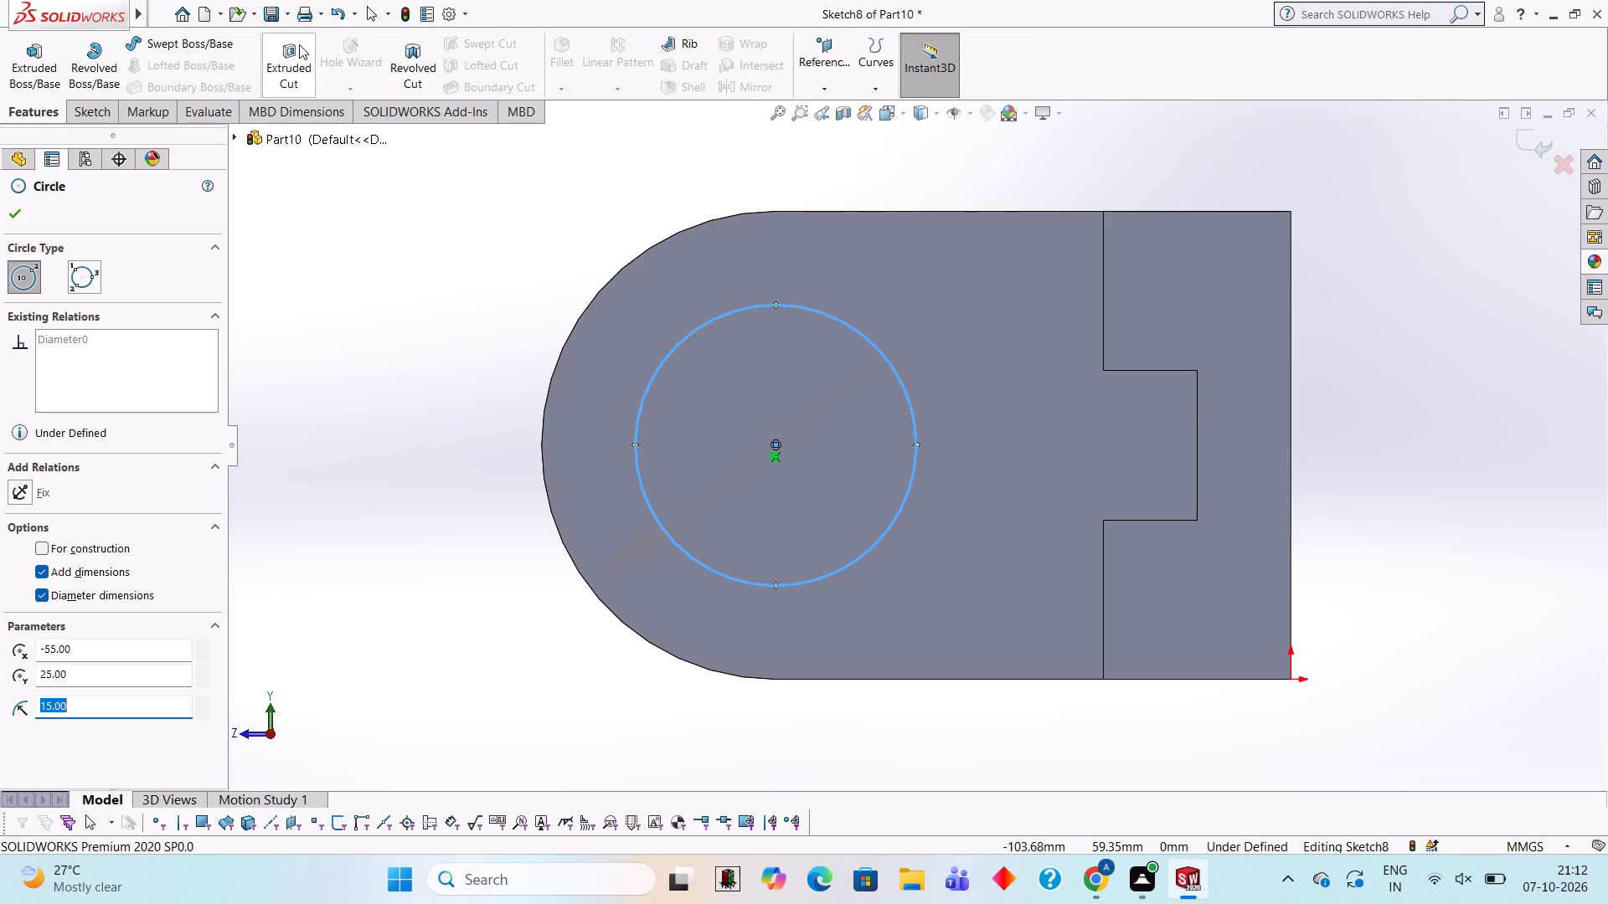
click(299, 44)
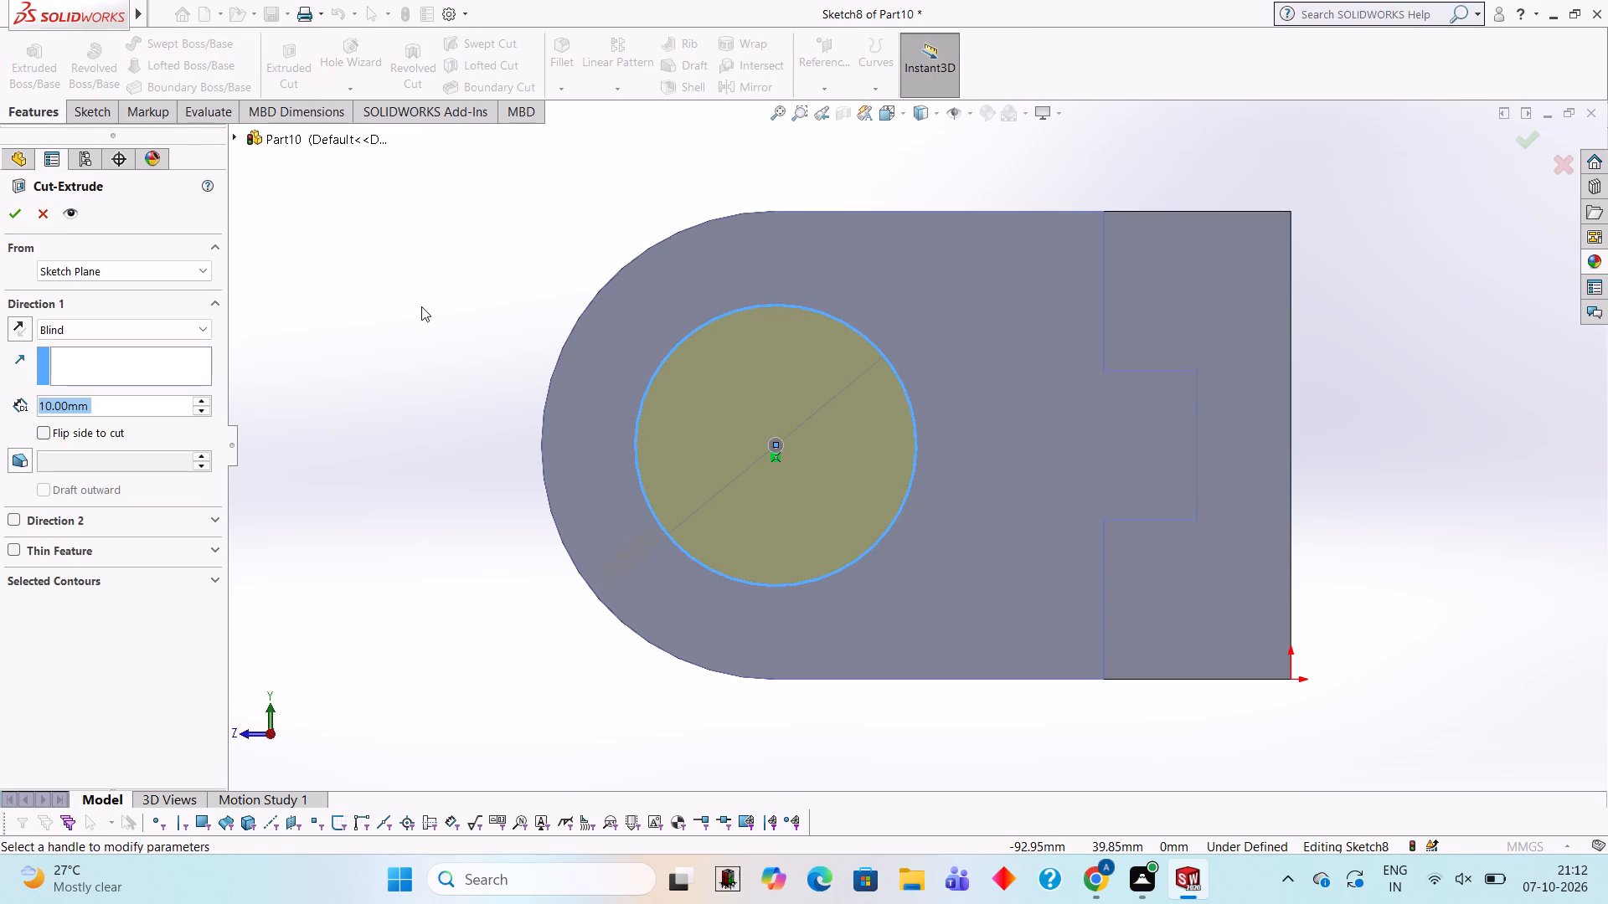
middle_drag(430, 302, 627, 323)
scroll(523, 328, down, 1)
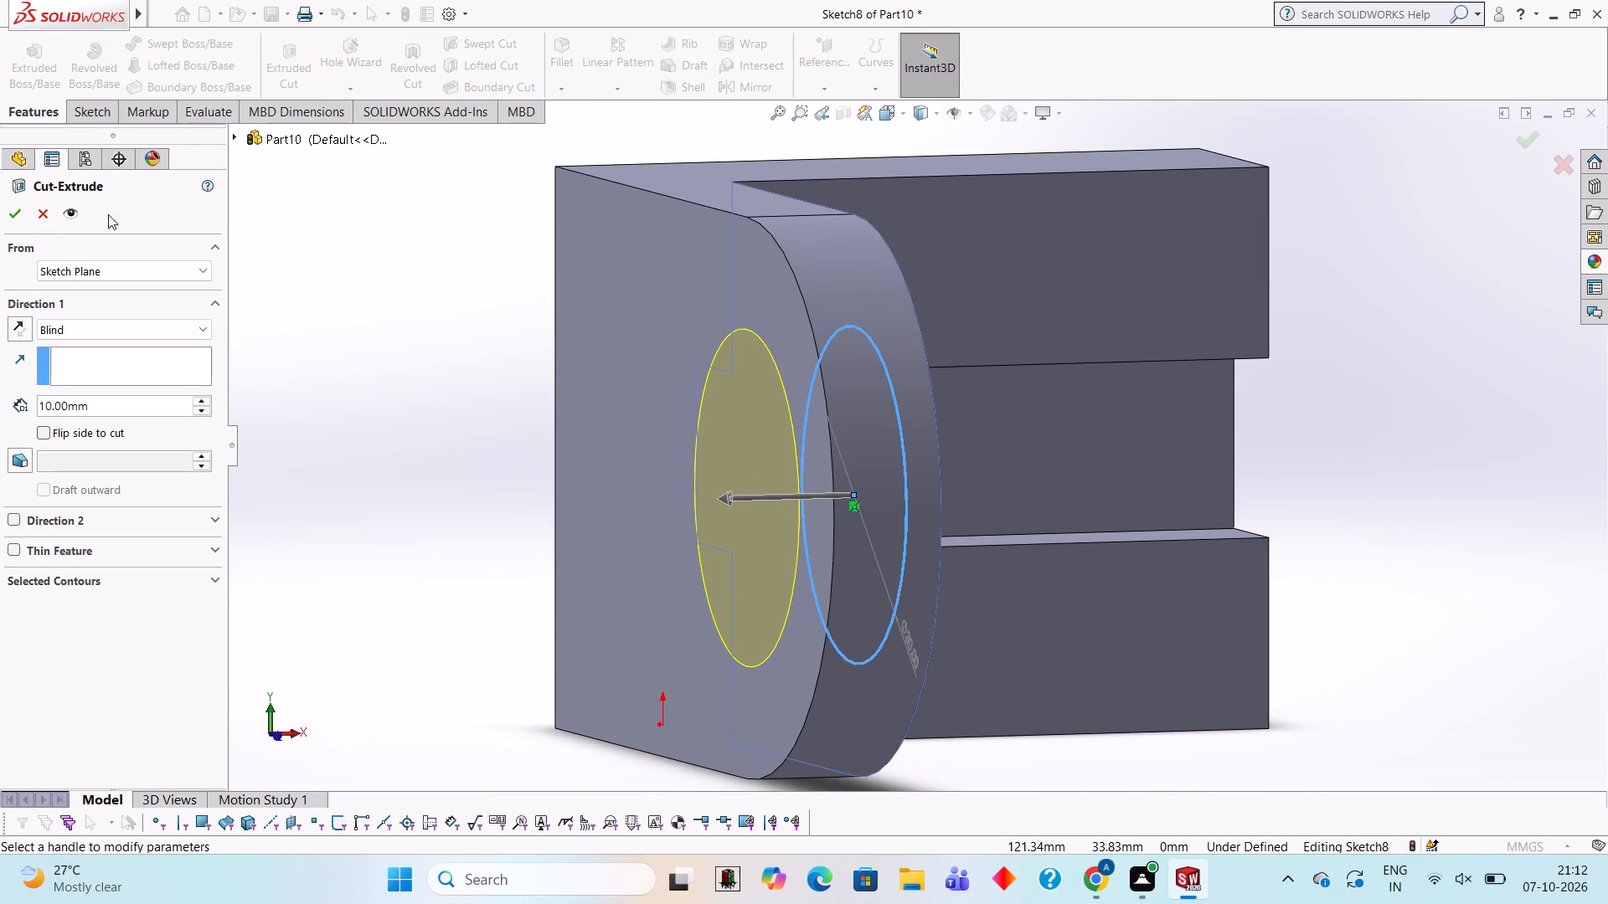
click(19, 208)
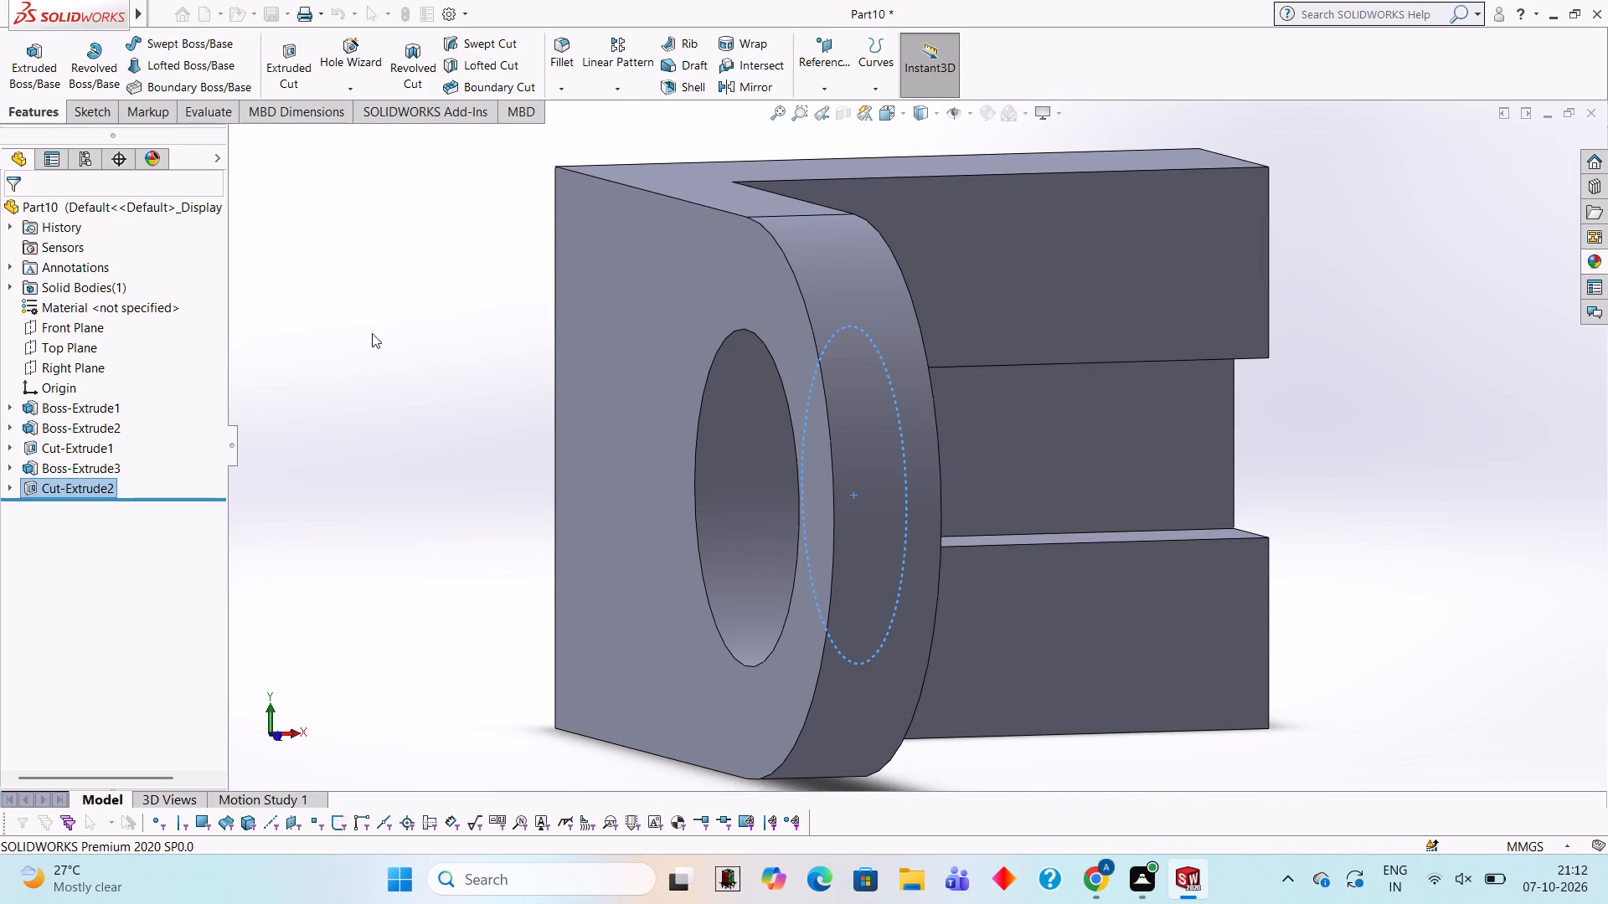
click(385, 333)
Examine the bracket from all sides, checking the lug hole, slot and raised bars against the task brief.
middle_drag(424, 339, 374, 314)
scroll(504, 431, up, 2)
middle_drag(906, 538, 951, 466)
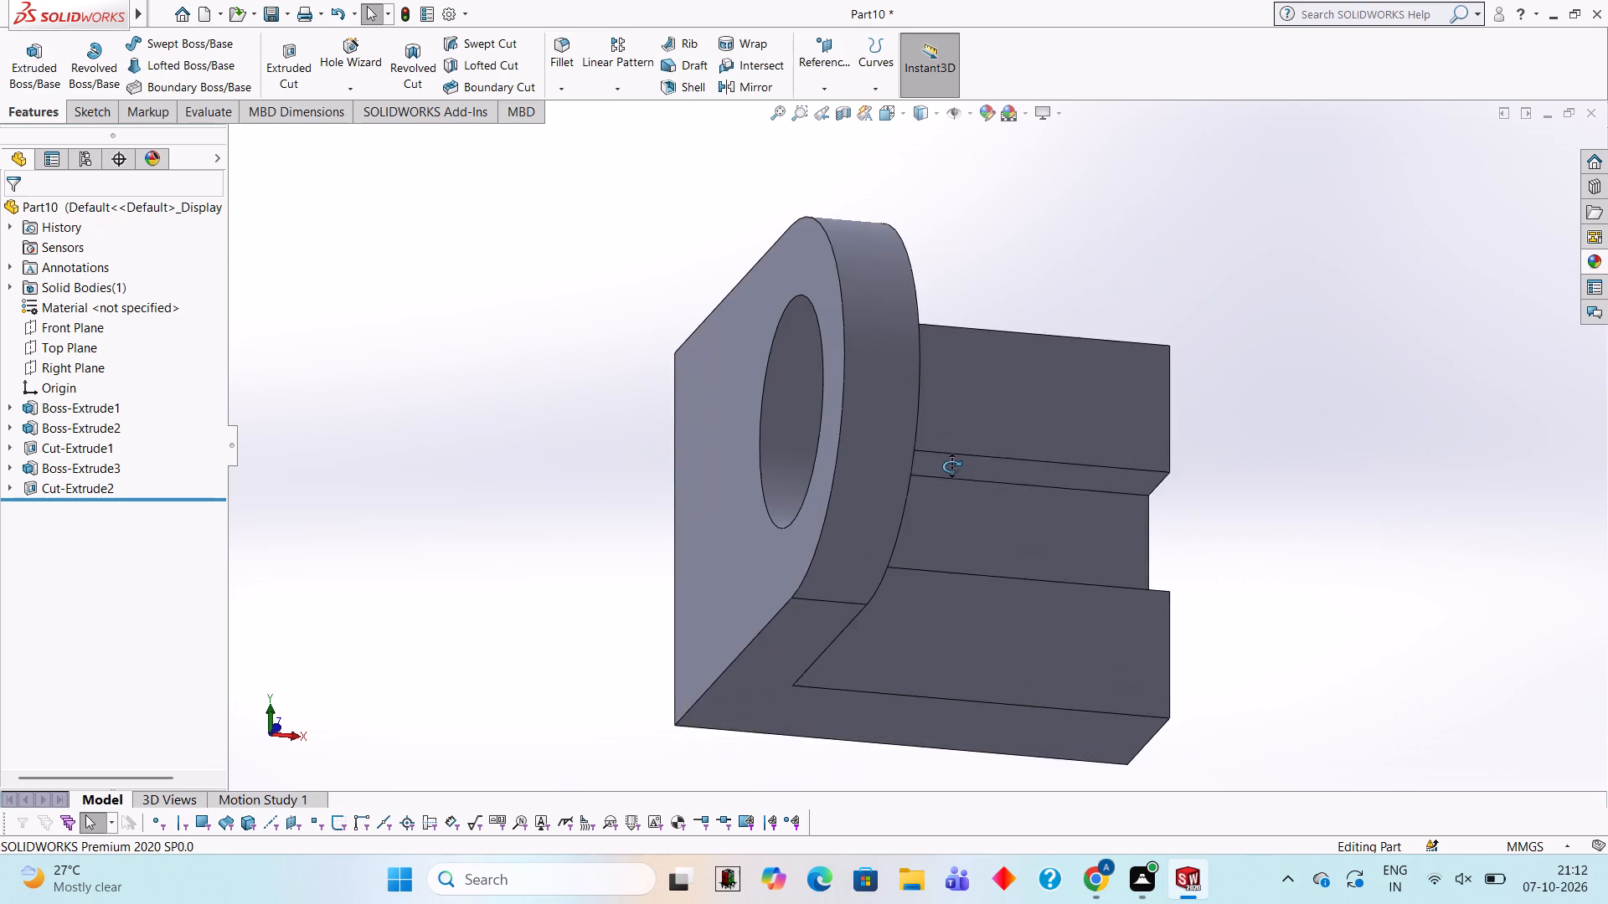
middle_drag(951, 466, 951, 464)
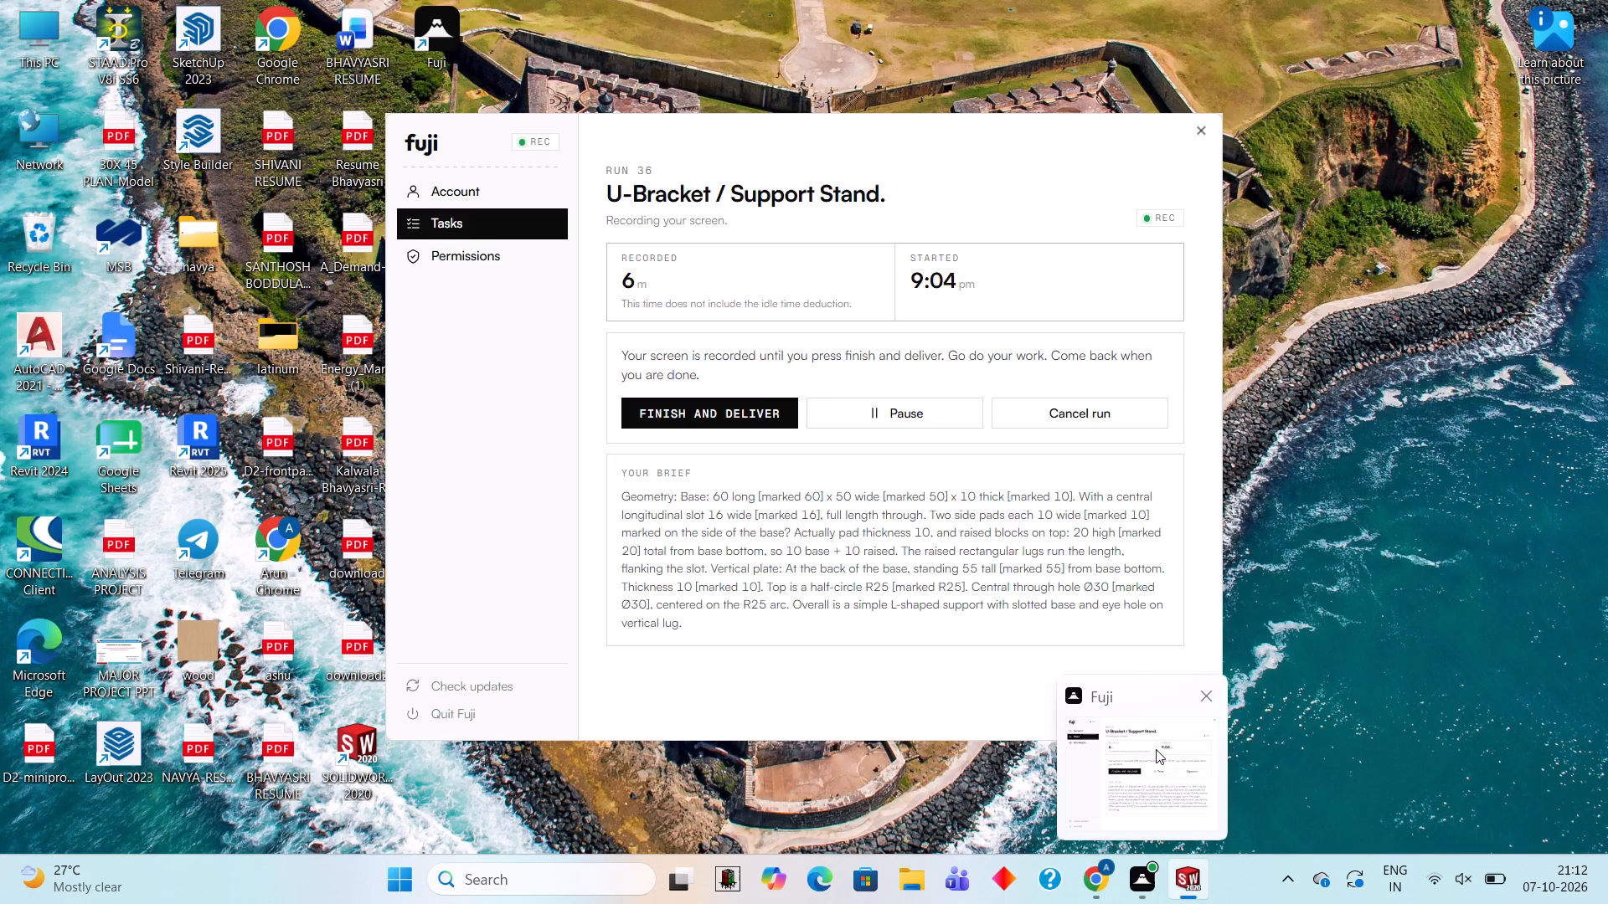
middle_drag(1221, 343, 1177, 385)
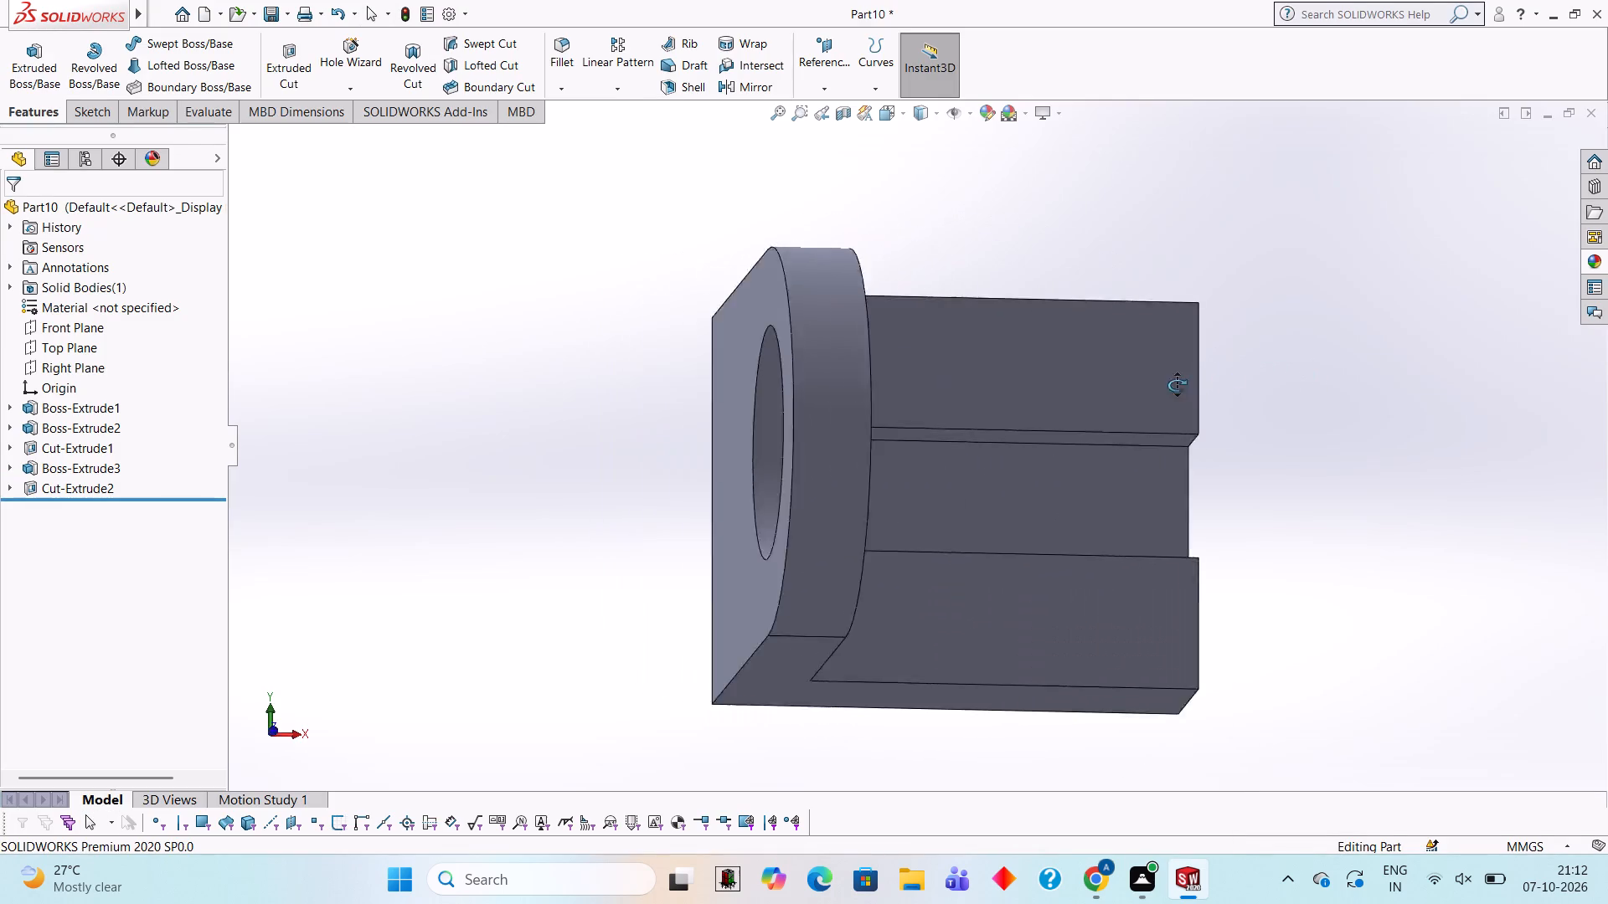
middle_drag(1177, 385, 1136, 387)
scroll(1208, 465, up, 1)
middle_drag(1177, 465, 1151, 465)
scroll(1448, 527, up, 2)
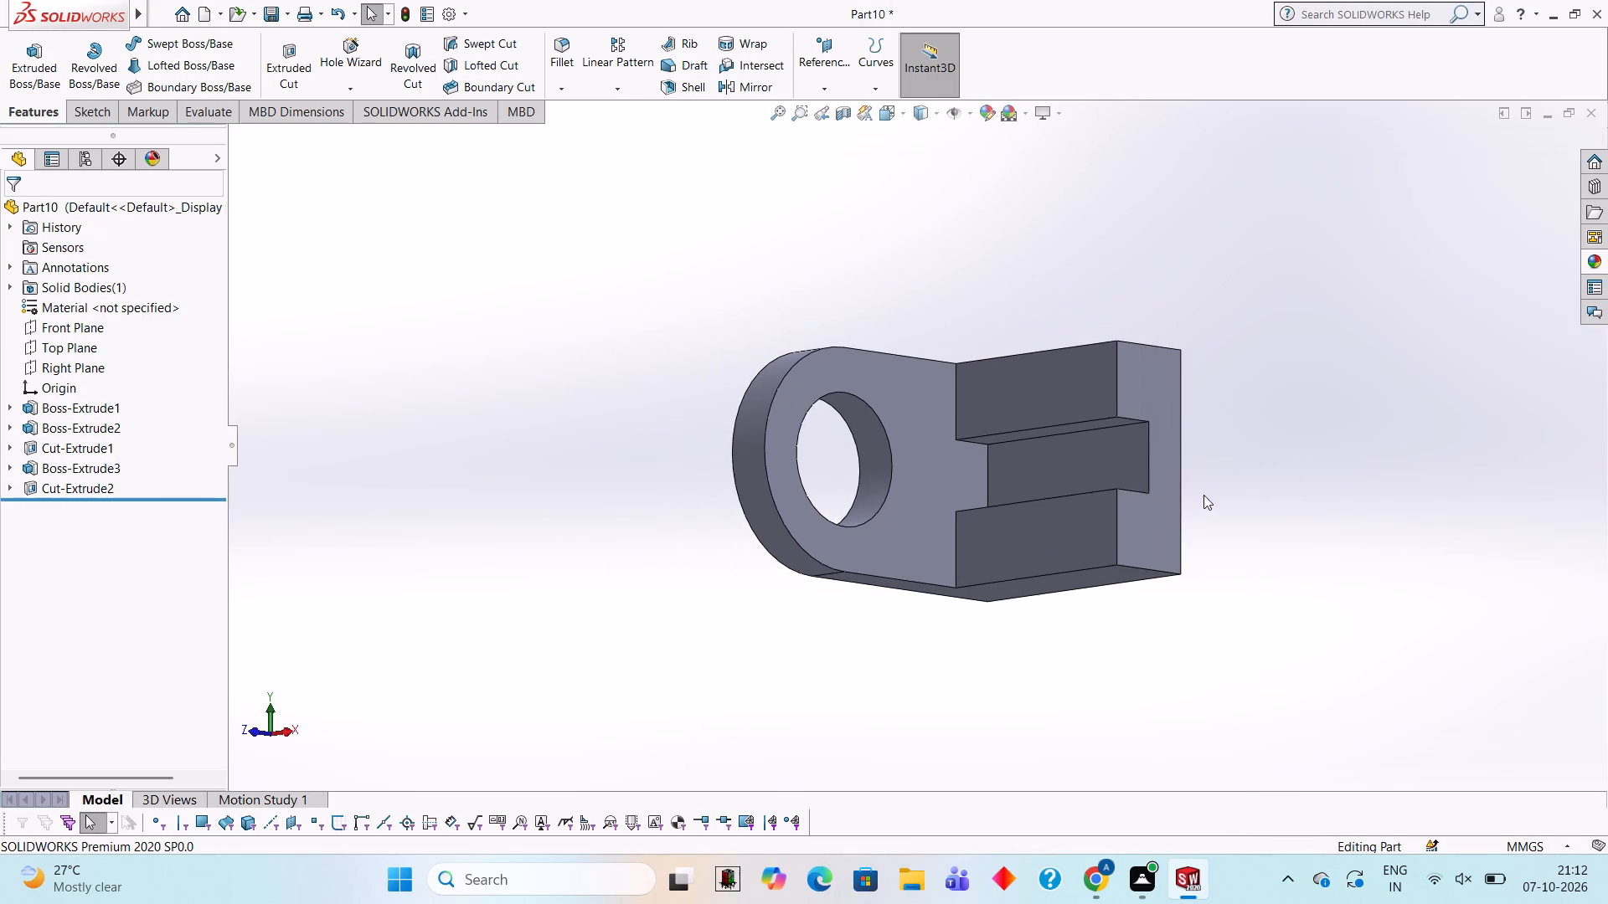
scroll(992, 403, down, 2)
middle_drag(1028, 420, 1030, 376)
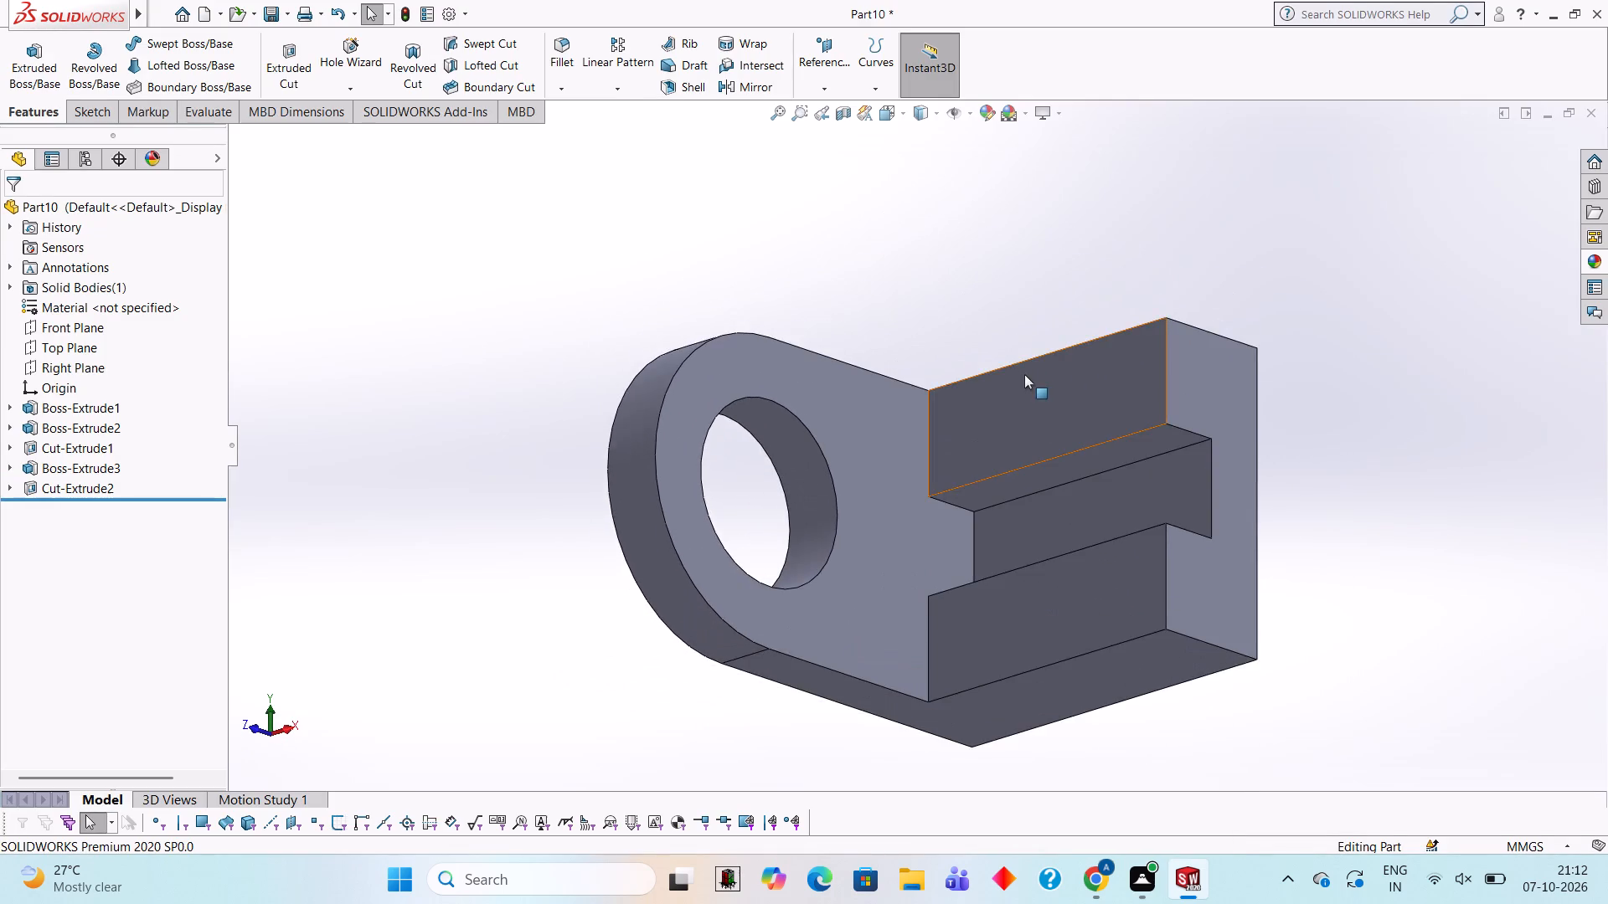
scroll(1038, 366, up, 2)
middle_drag(1262, 467, 1553, 618)
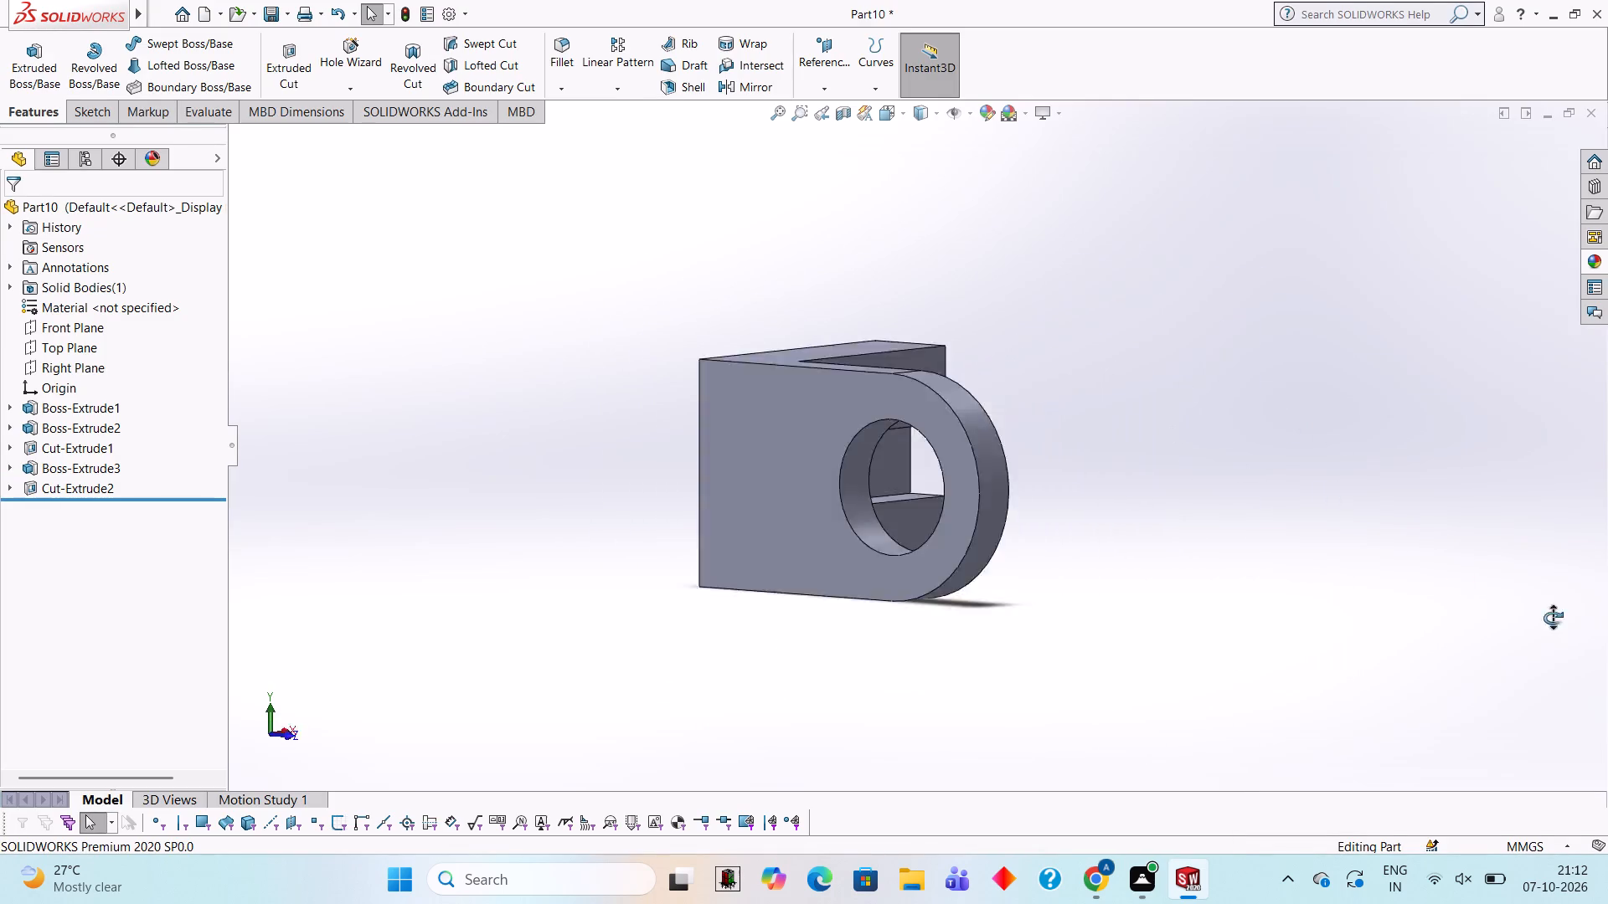
middle_drag(1553, 618, 1032, 688)
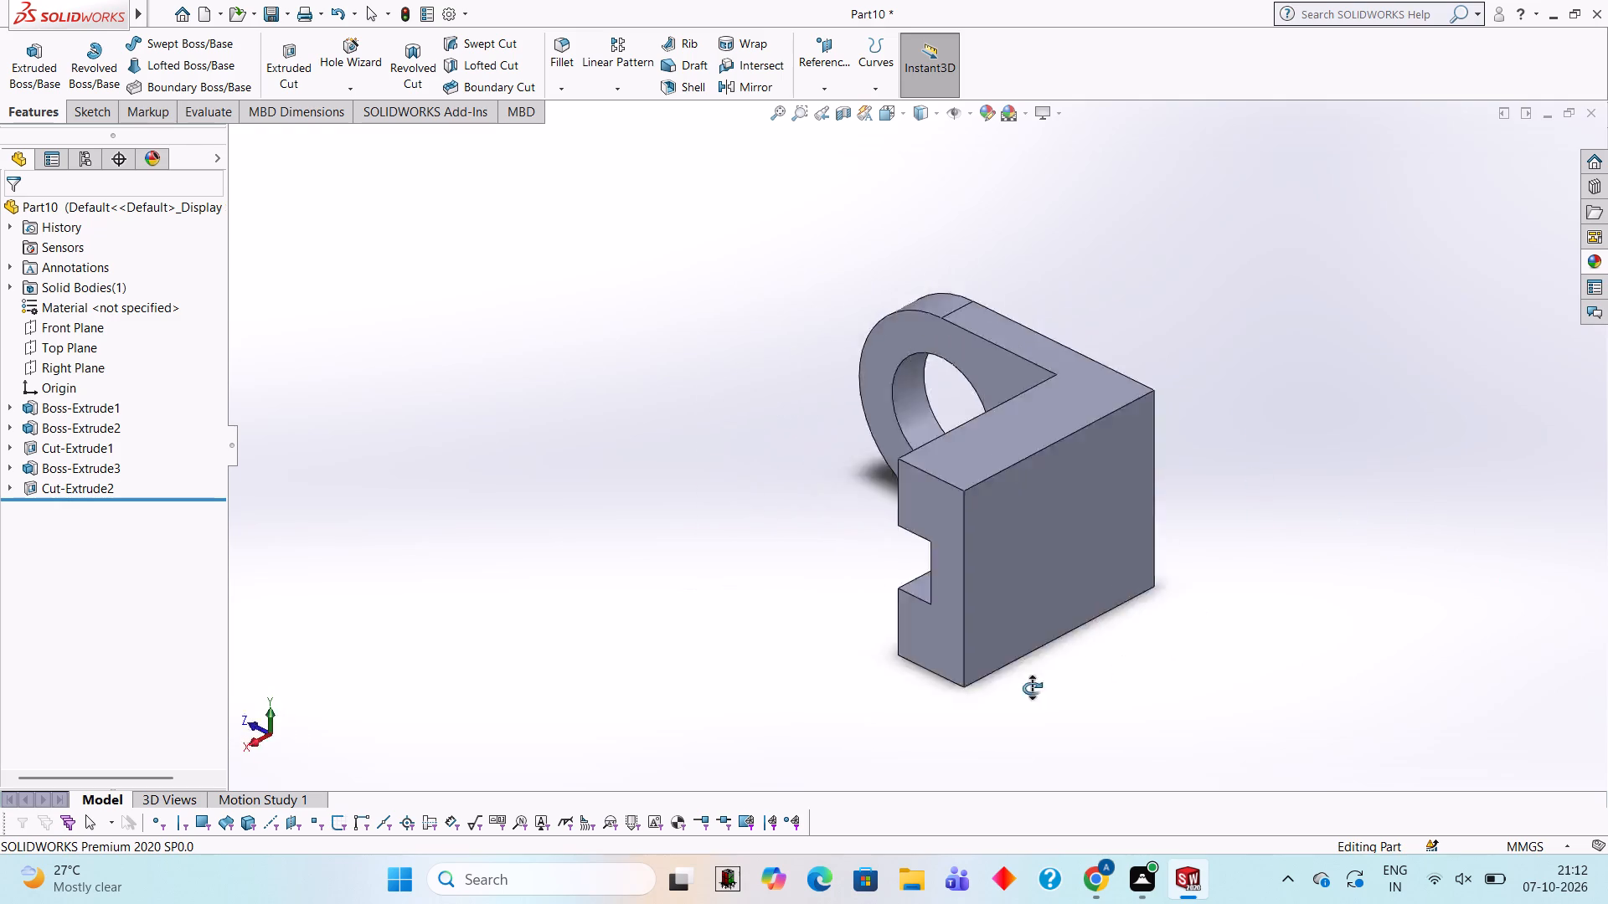
middle_drag(1032, 688, 730, 491)
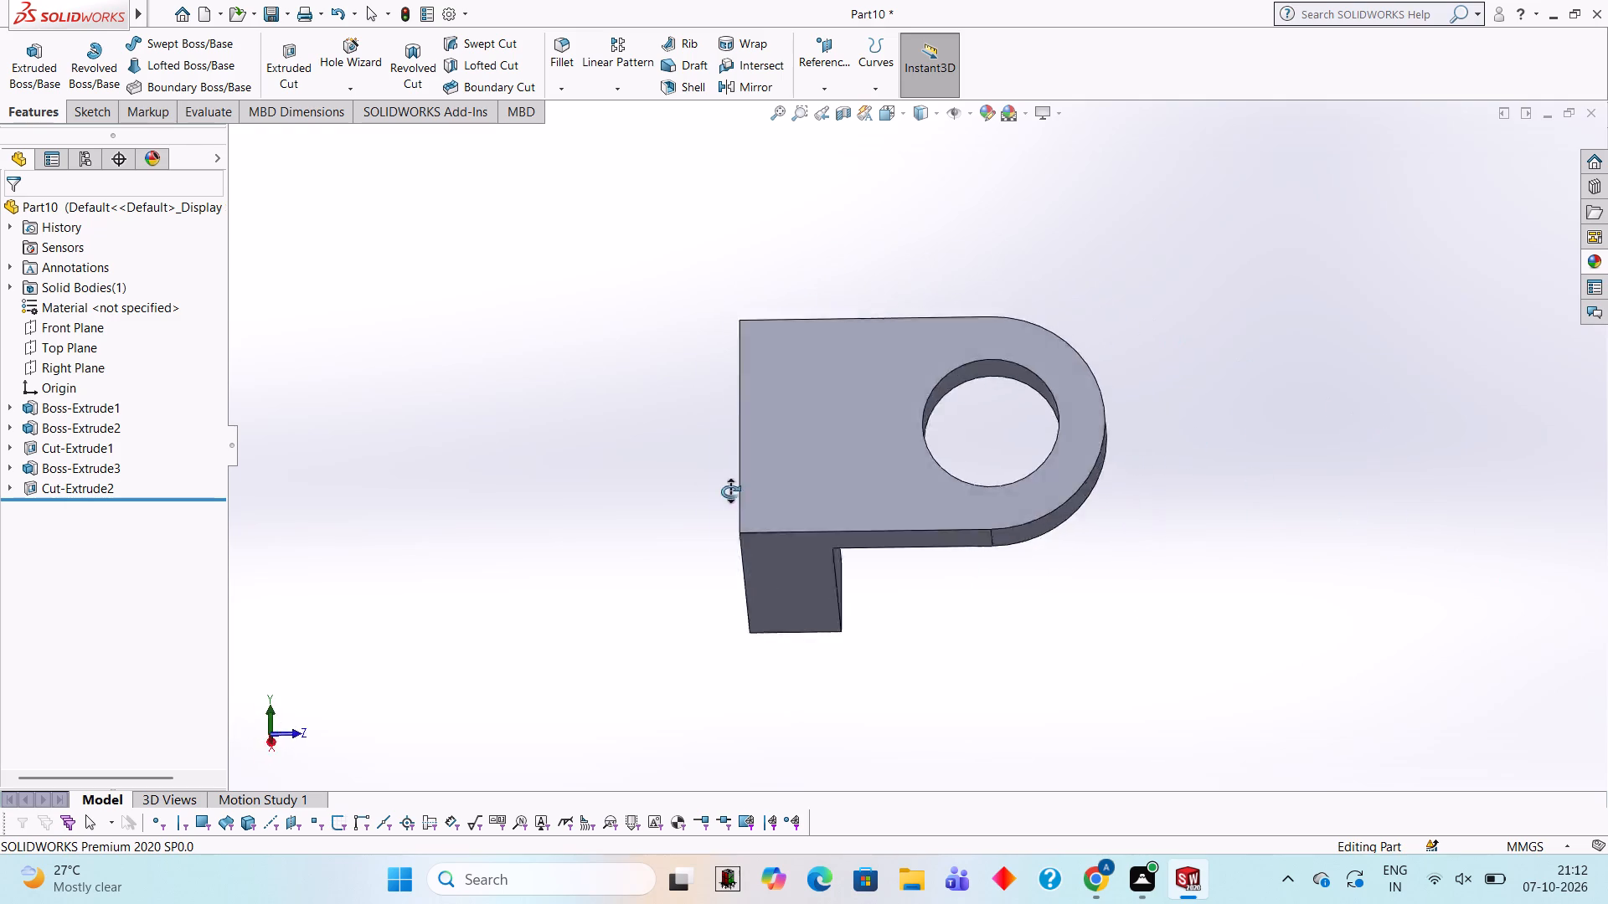
middle_drag(730, 491, 729, 540)
middle_drag(1178, 485, 1260, 472)
middle_click(1265, 472)
middle_drag(1263, 473, 788, 452)
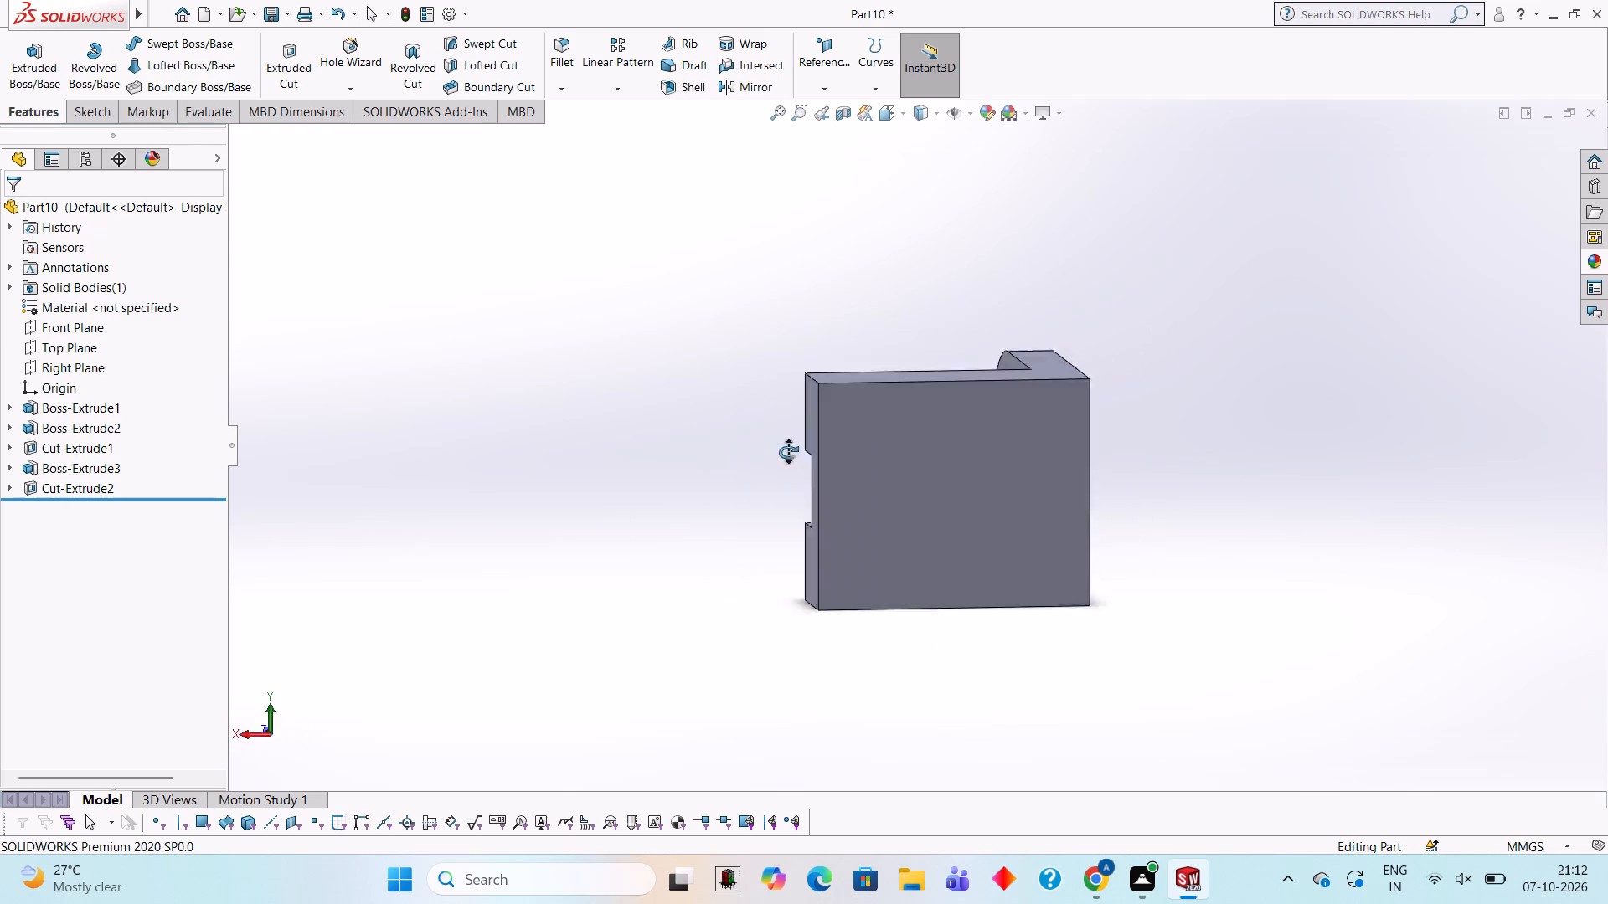
middle_drag(788, 452, 1186, 345)
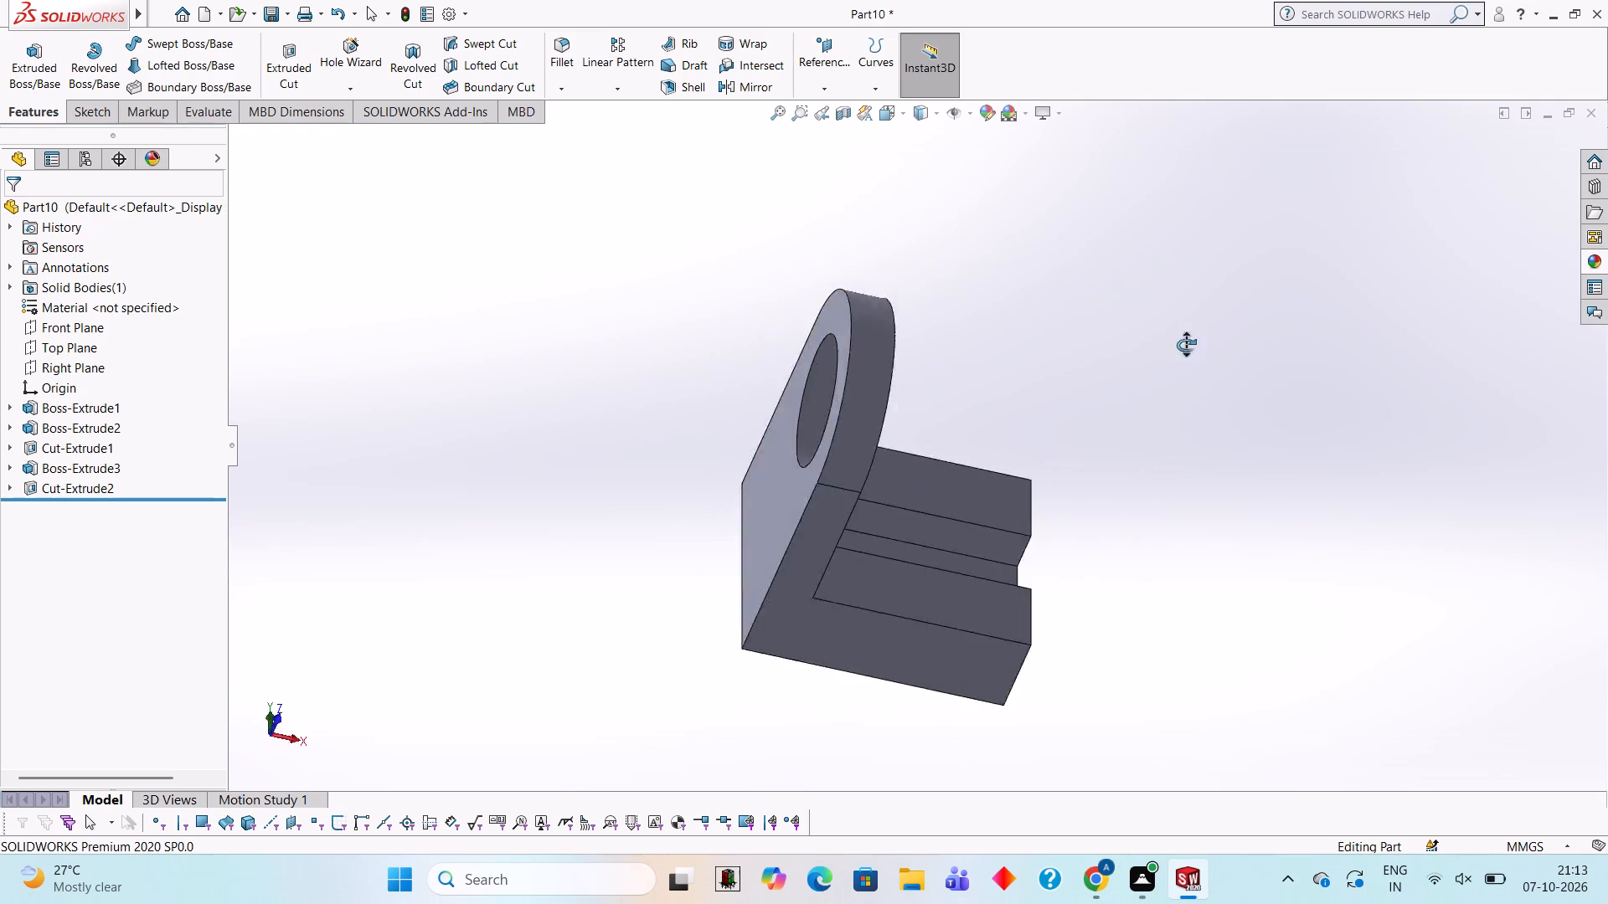
middle_drag(1186, 345, 1059, 405)
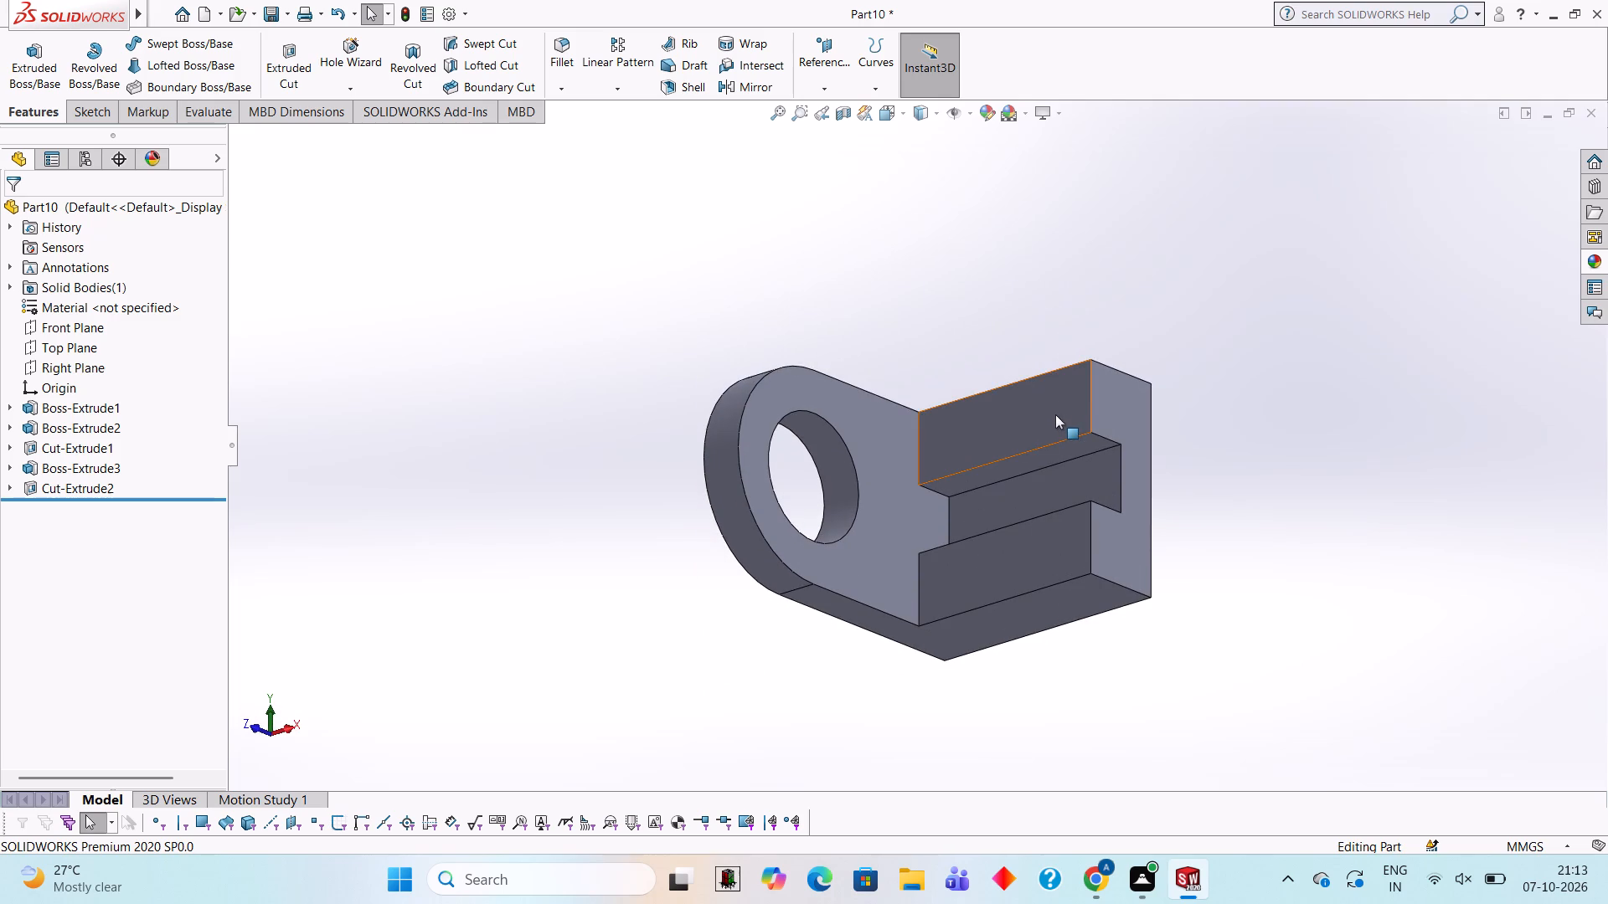
key(Escape)
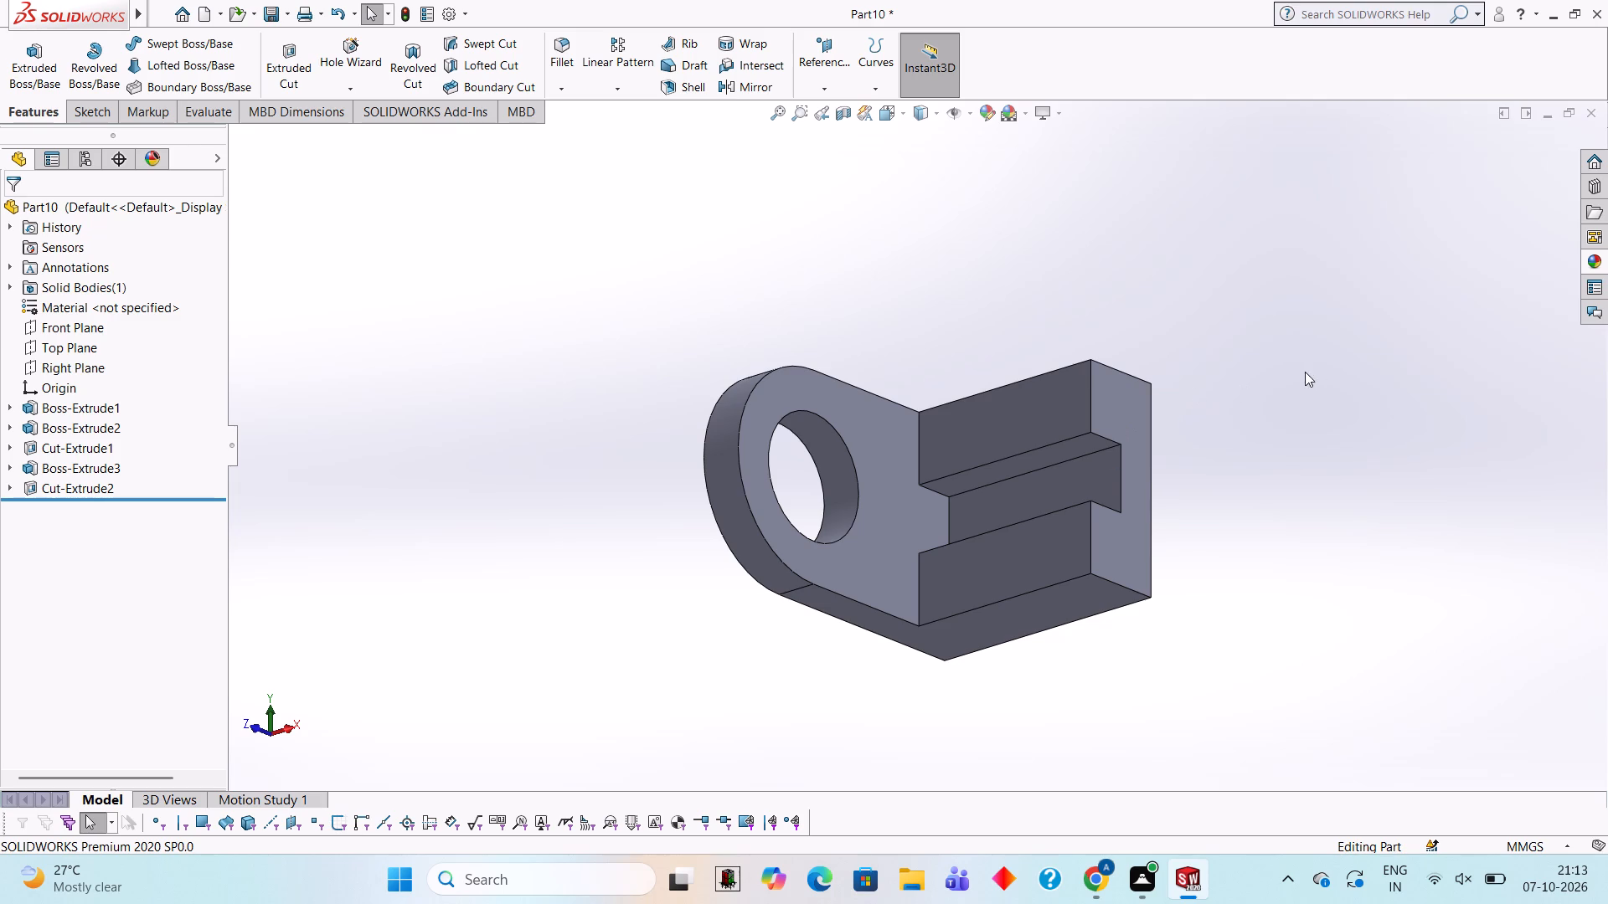
Review the bracket's overall shape again from several angles, including the lug's inner face, the slotted base and the outer faces.
middle_drag(1280, 372, 1248, 643)
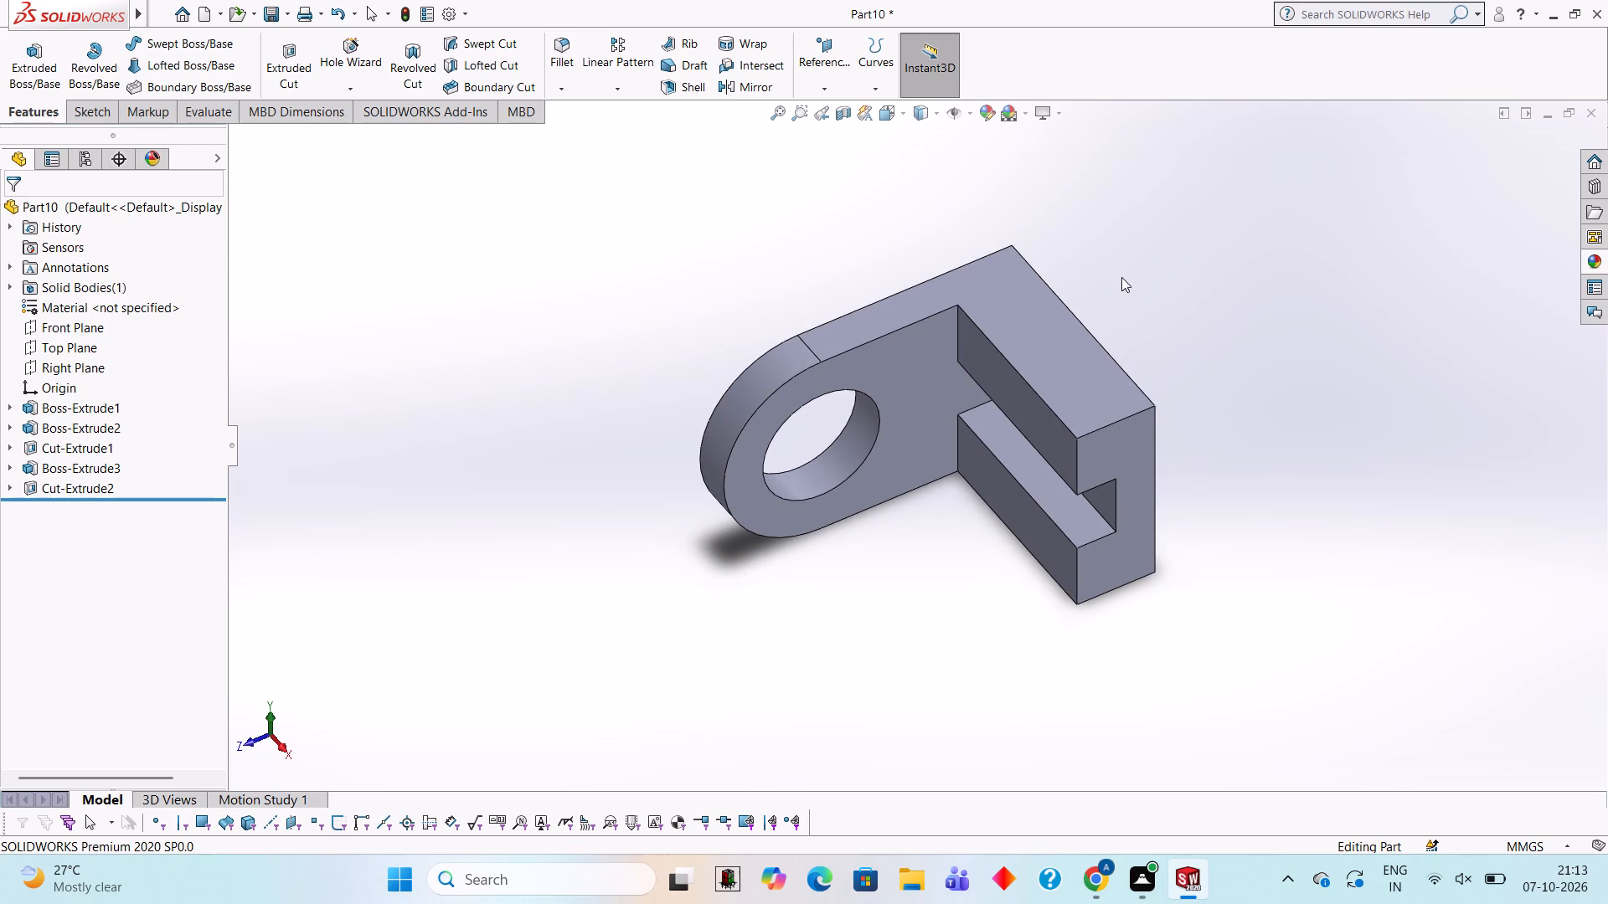
middle_drag(1121, 277, 1160, 614)
middle_drag(948, 660, 966, 352)
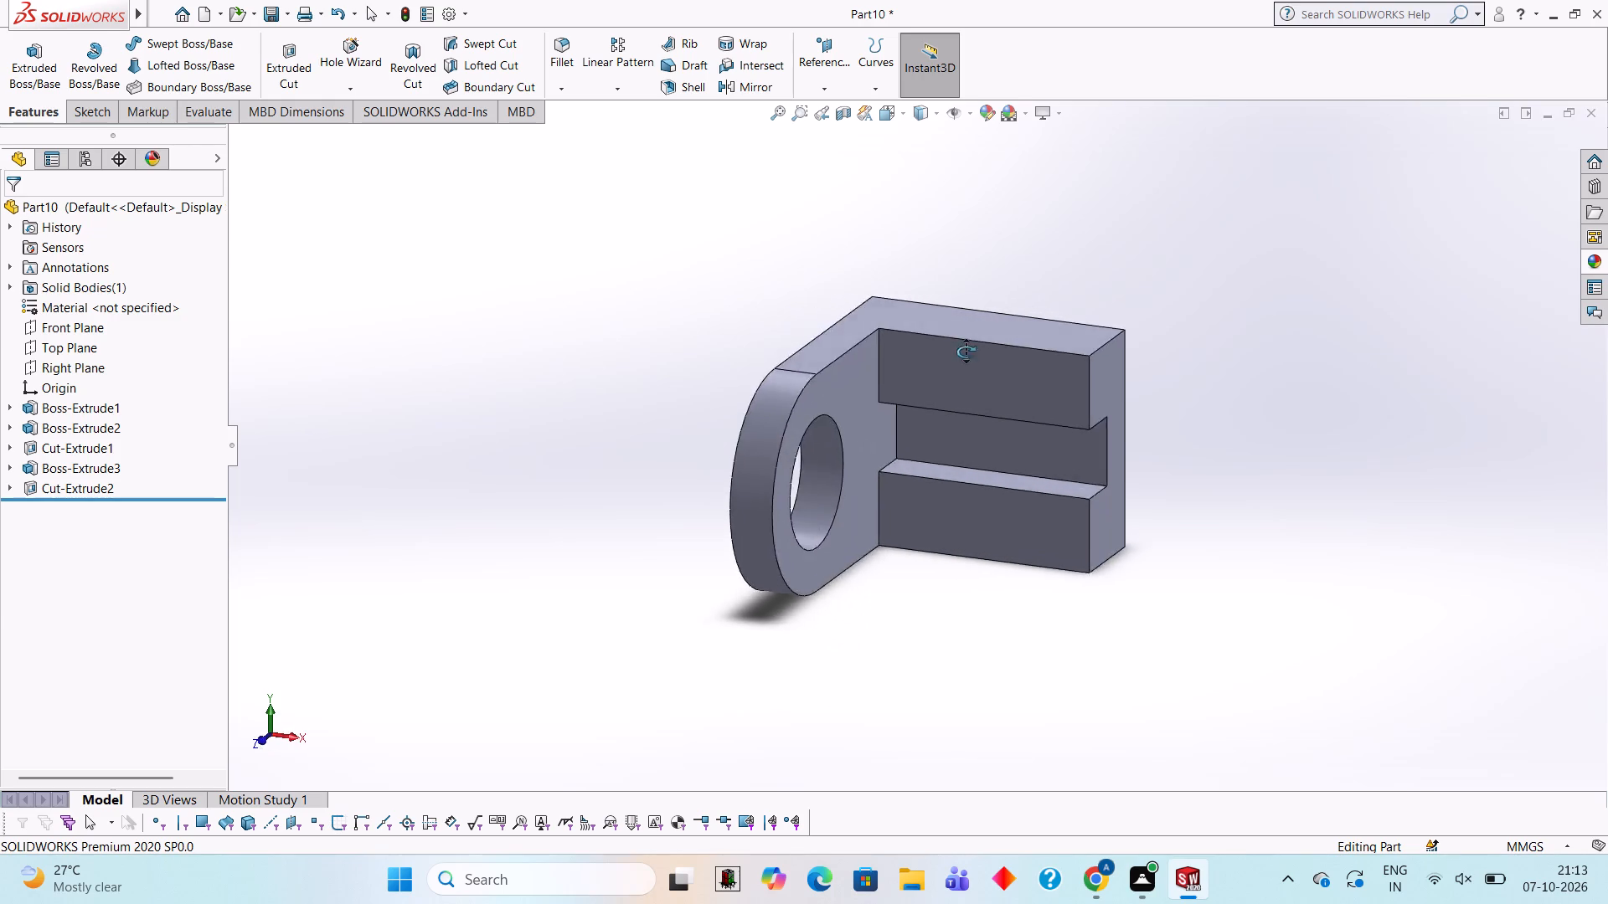
middle_drag(966, 352, 936, 352)
click(893, 398)
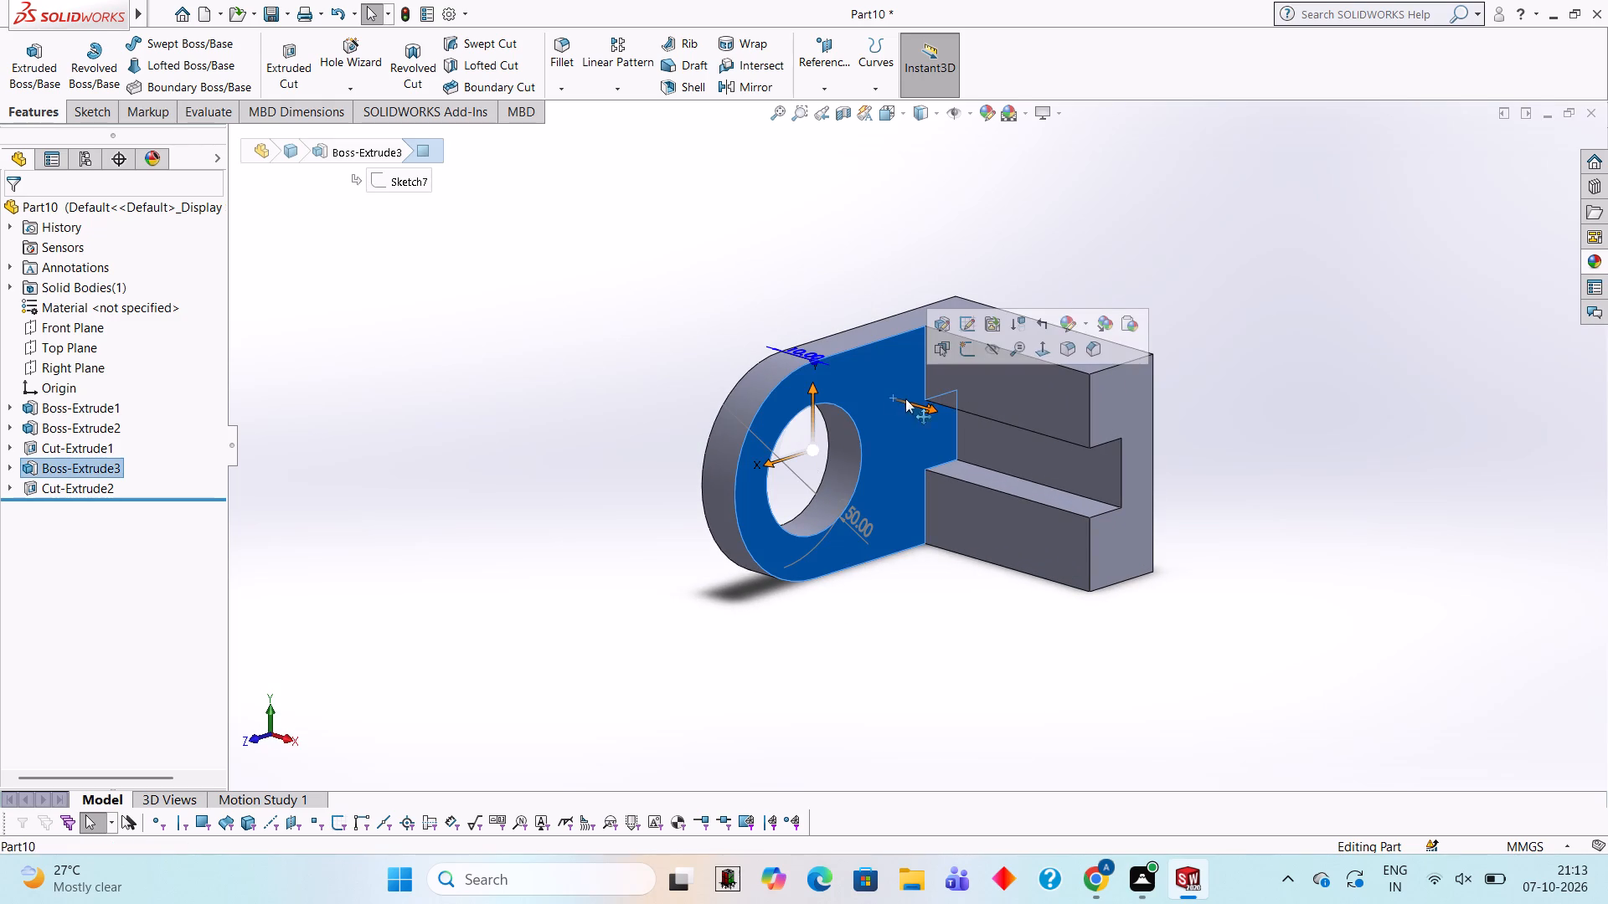
key(Escape)
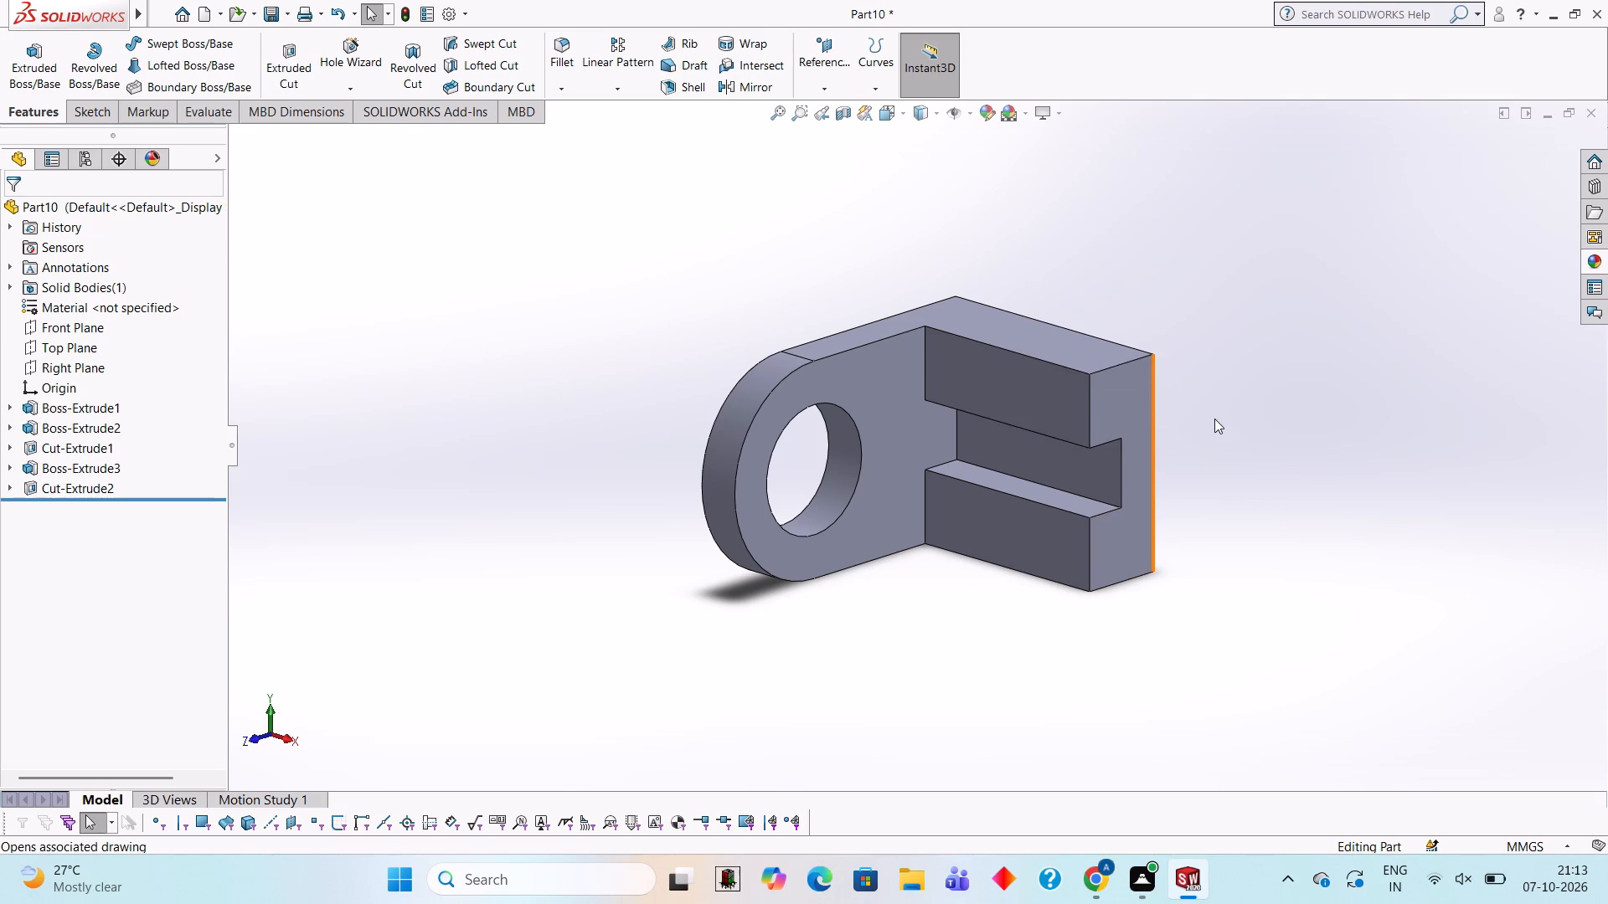
middle_drag(1068, 266, 1137, 311)
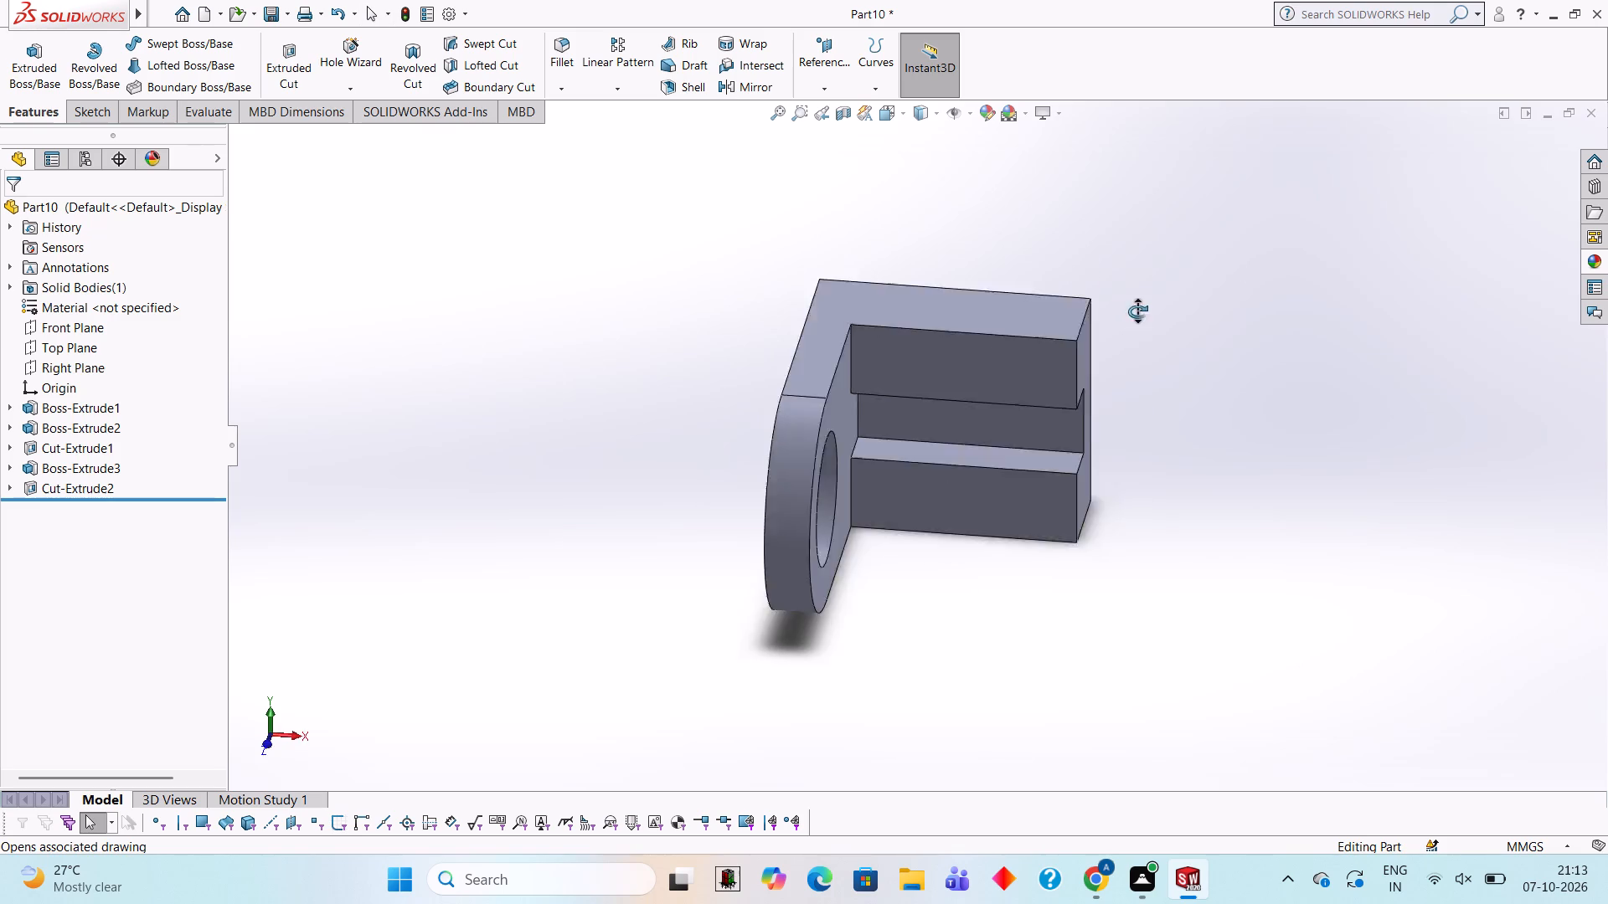
middle_drag(1137, 311, 1144, 316)
middle_drag(1075, 316, 1066, 227)
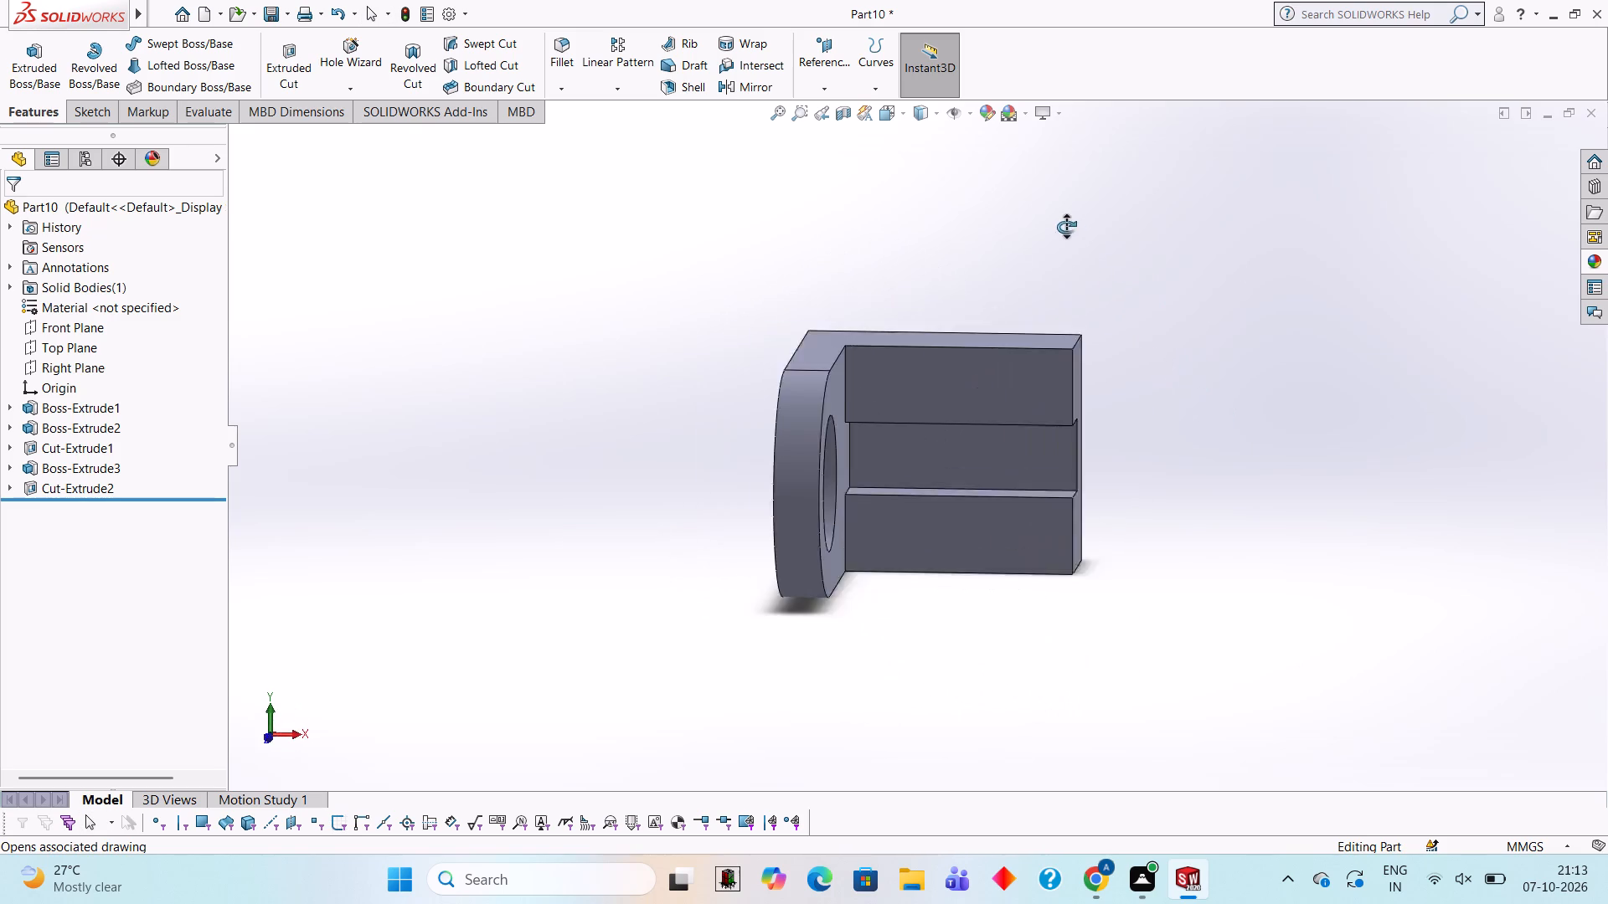
middle_drag(1066, 227, 1044, 213)
middle_drag(1234, 352, 1152, 315)
middle_drag(1126, 265, 1163, 433)
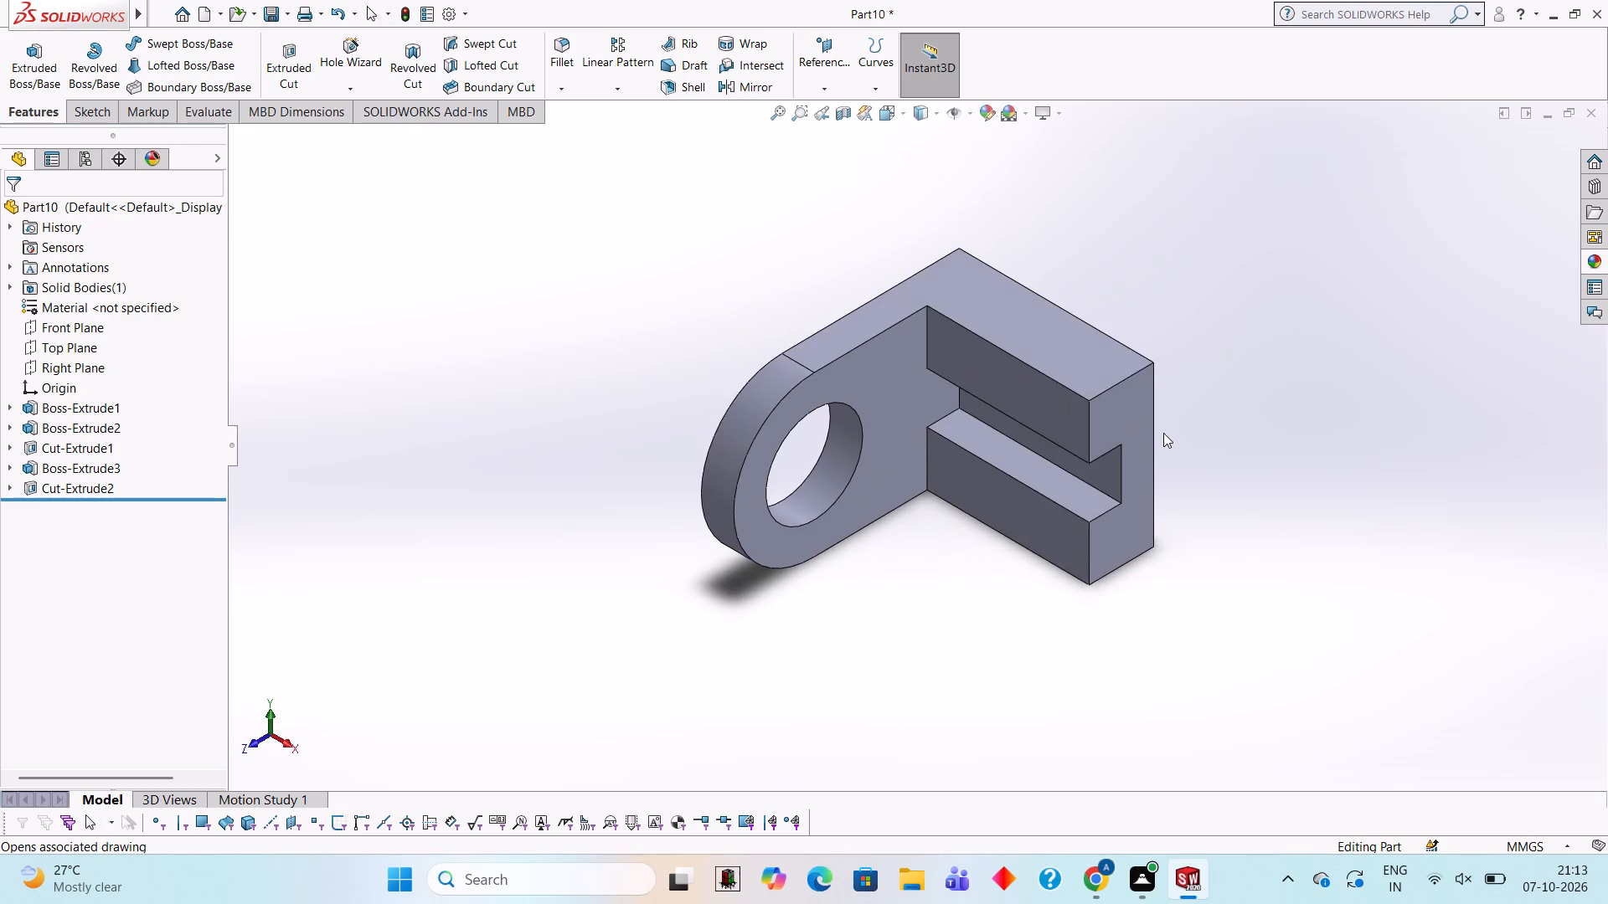
scroll(1167, 392, up, 2)
middle_drag(1100, 300, 1048, 333)
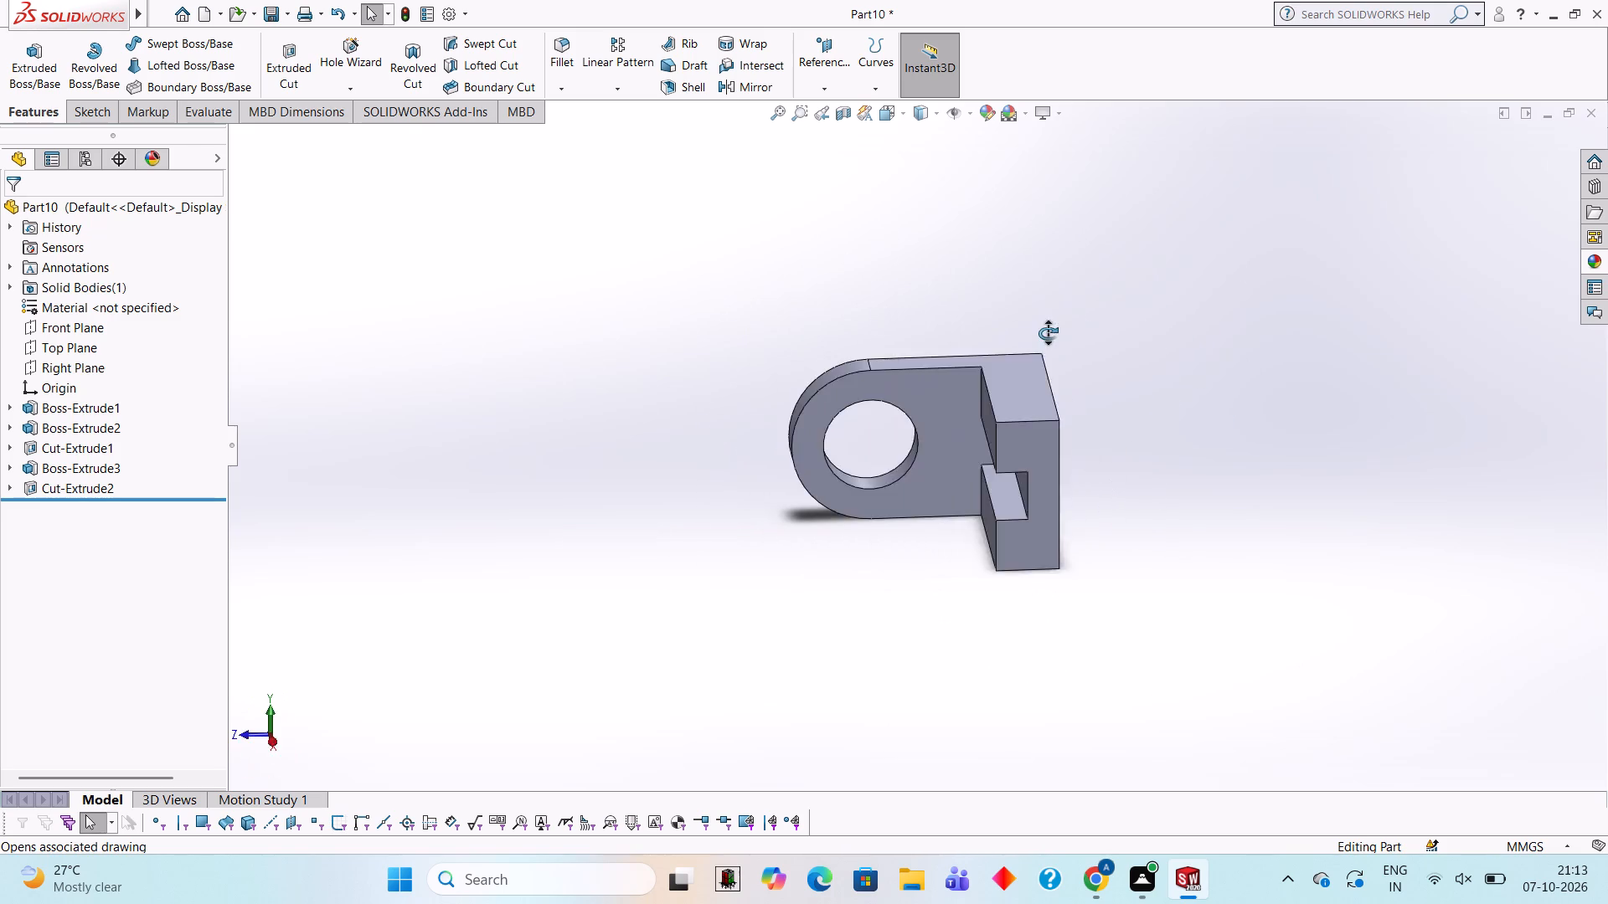
middle_drag(1048, 333, 1065, 342)
middle_drag(1090, 361, 1116, 393)
middle_click(1147, 499)
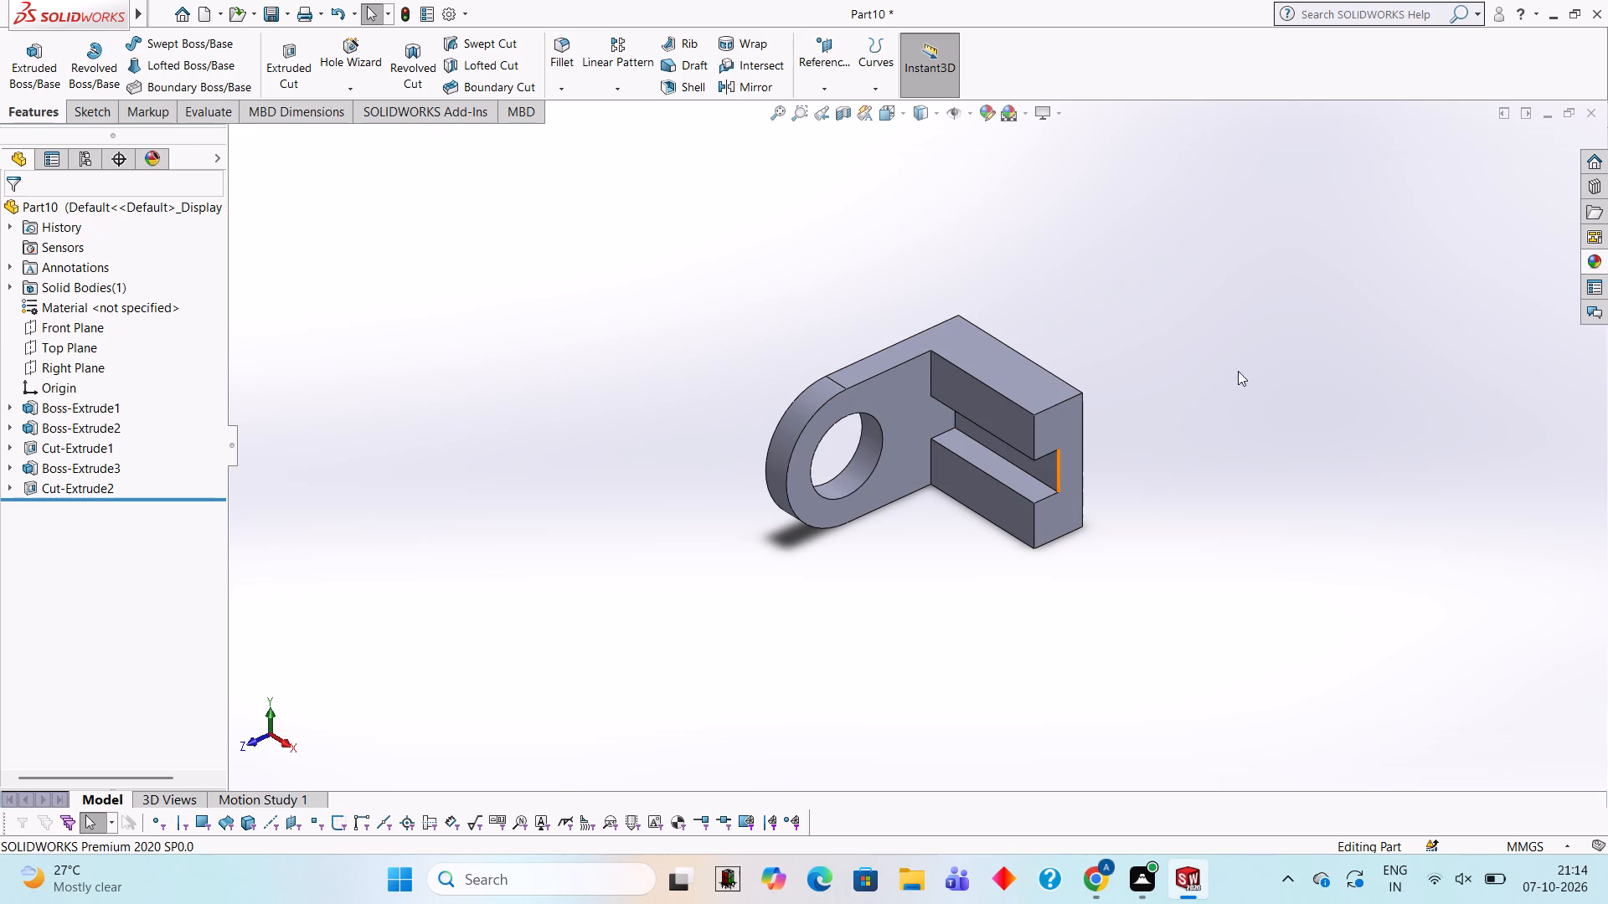
middle_drag(1103, 296, 1066, 242)
middle_drag(1070, 337, 1120, 357)
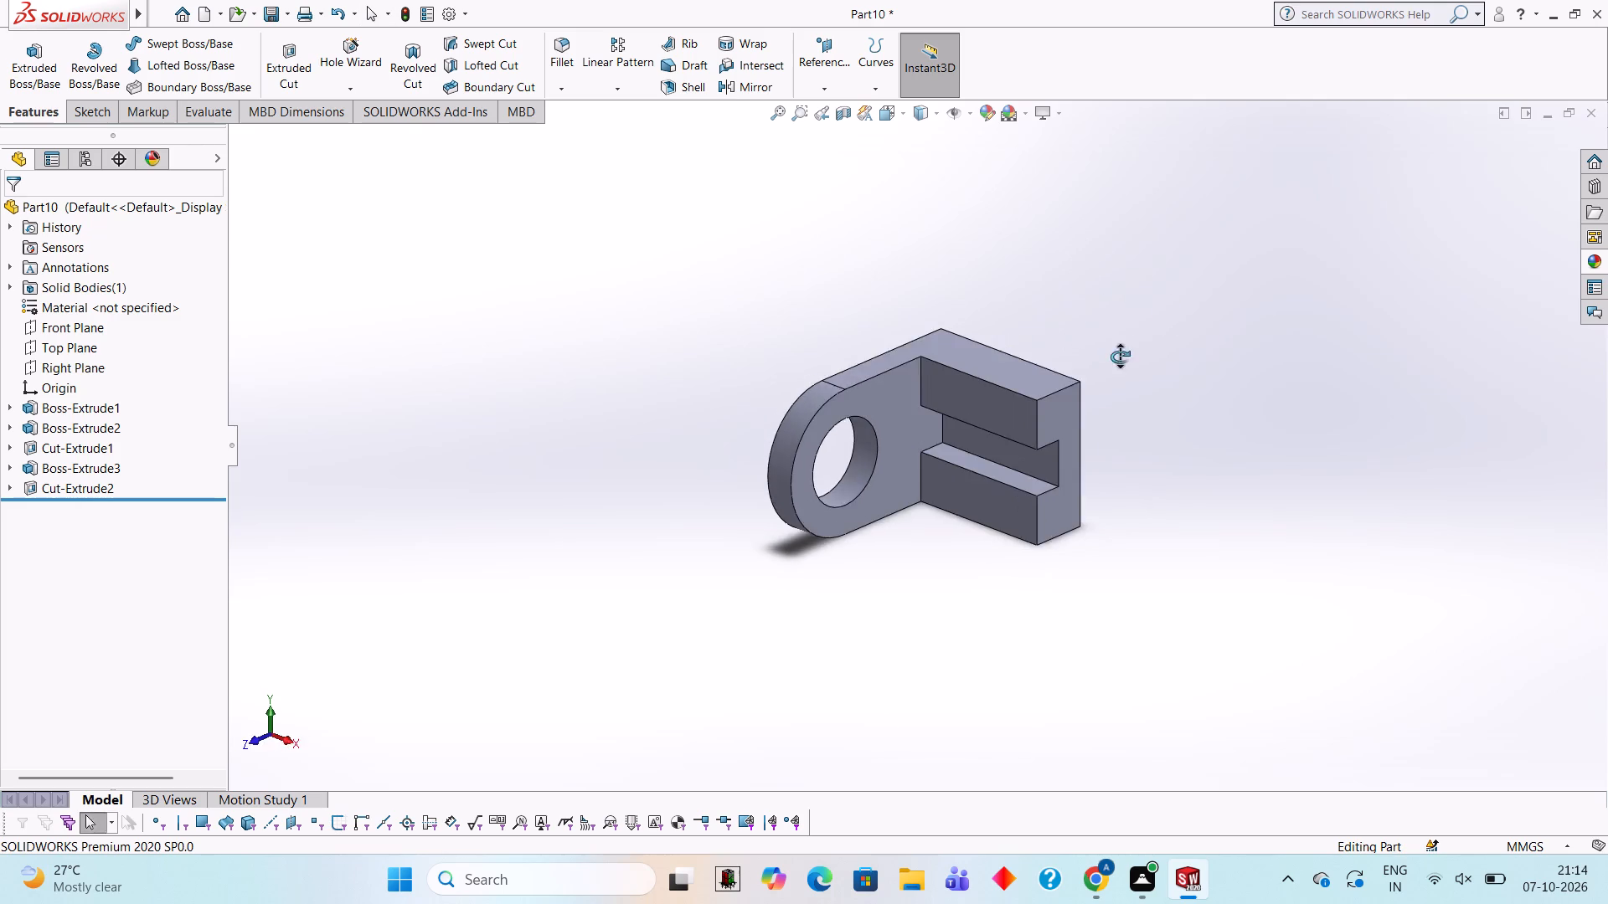
middle_drag(1120, 357, 1133, 366)
scroll(1105, 436, up, 2)
scroll(951, 453, down, 3)
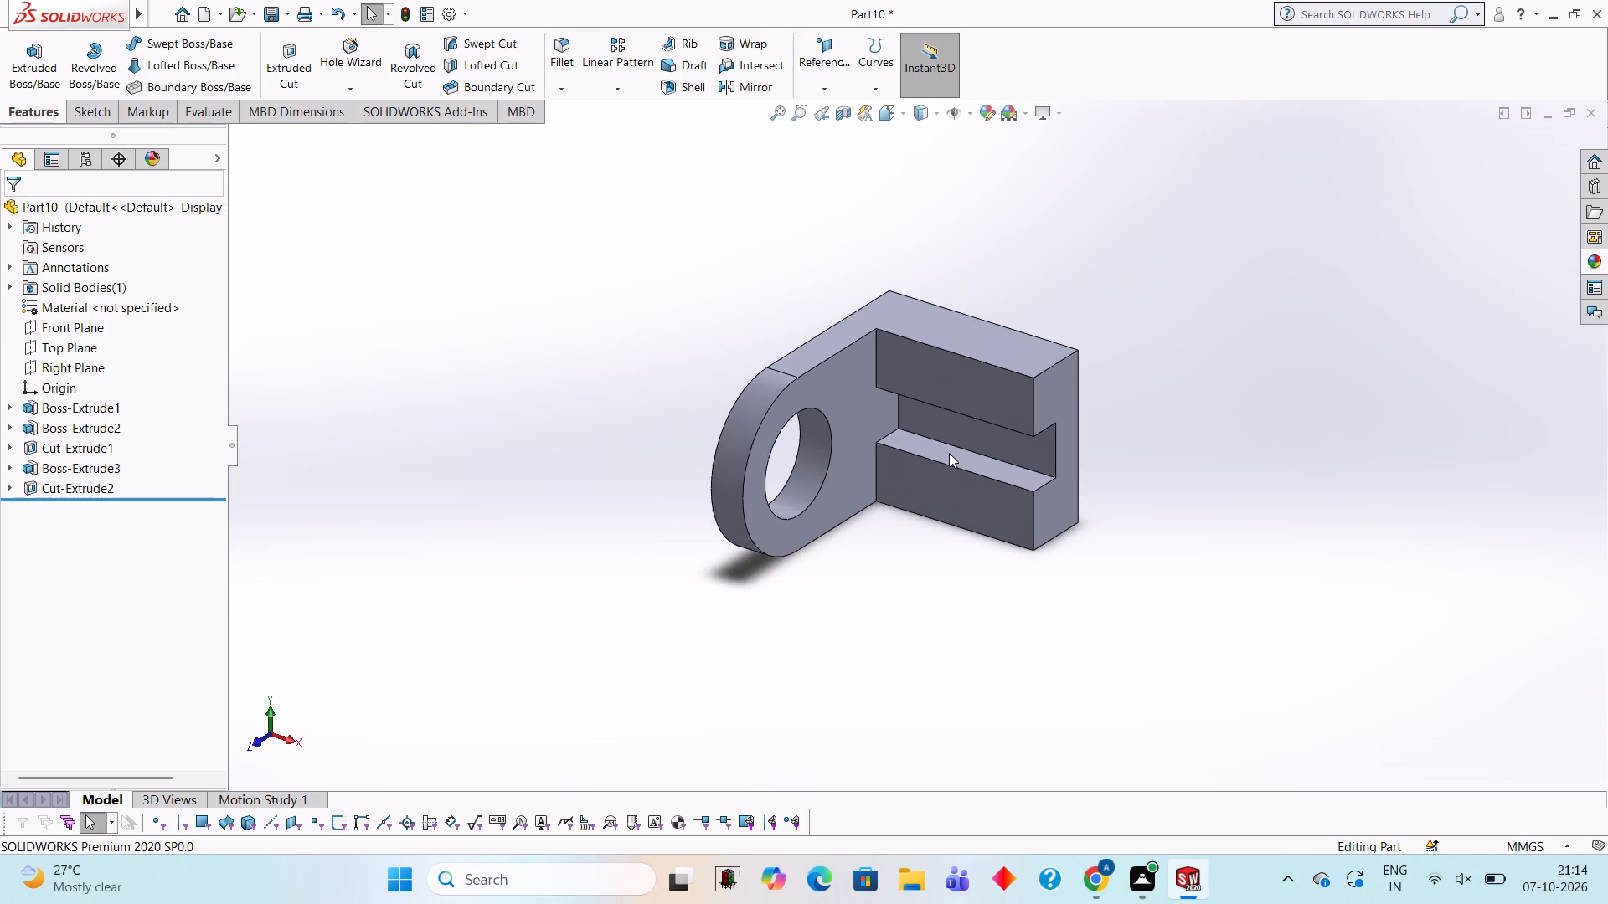
scroll(874, 335, down, 1)
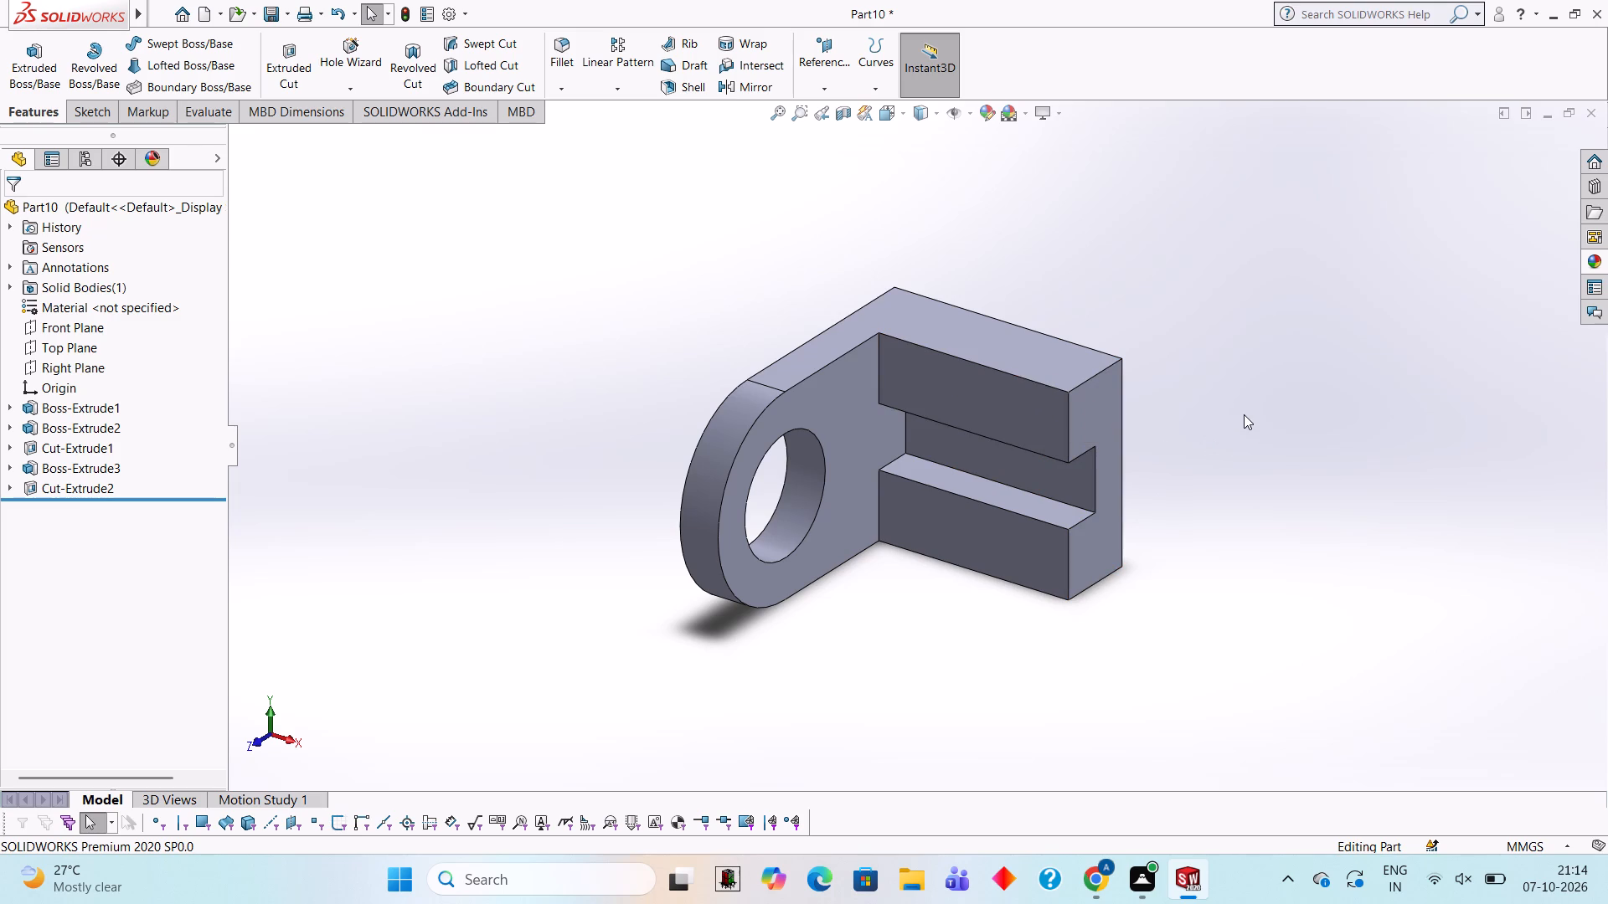
scroll(1041, 352, up, 1)
middle_drag(1079, 587, 1365, 600)
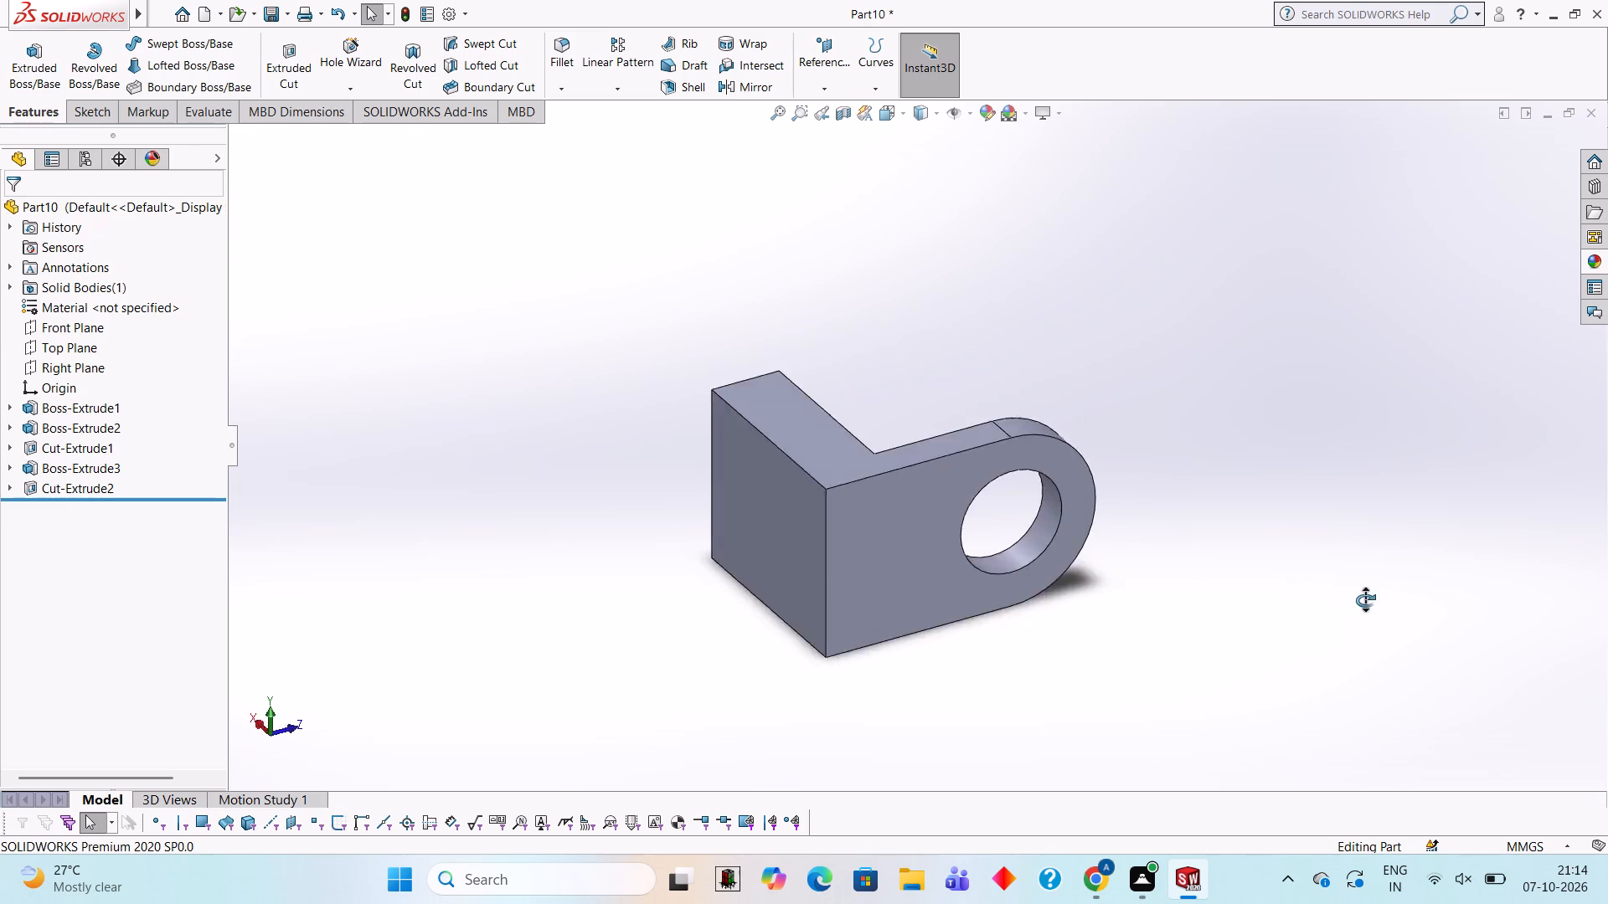
middle_drag(1365, 600, 956, 670)
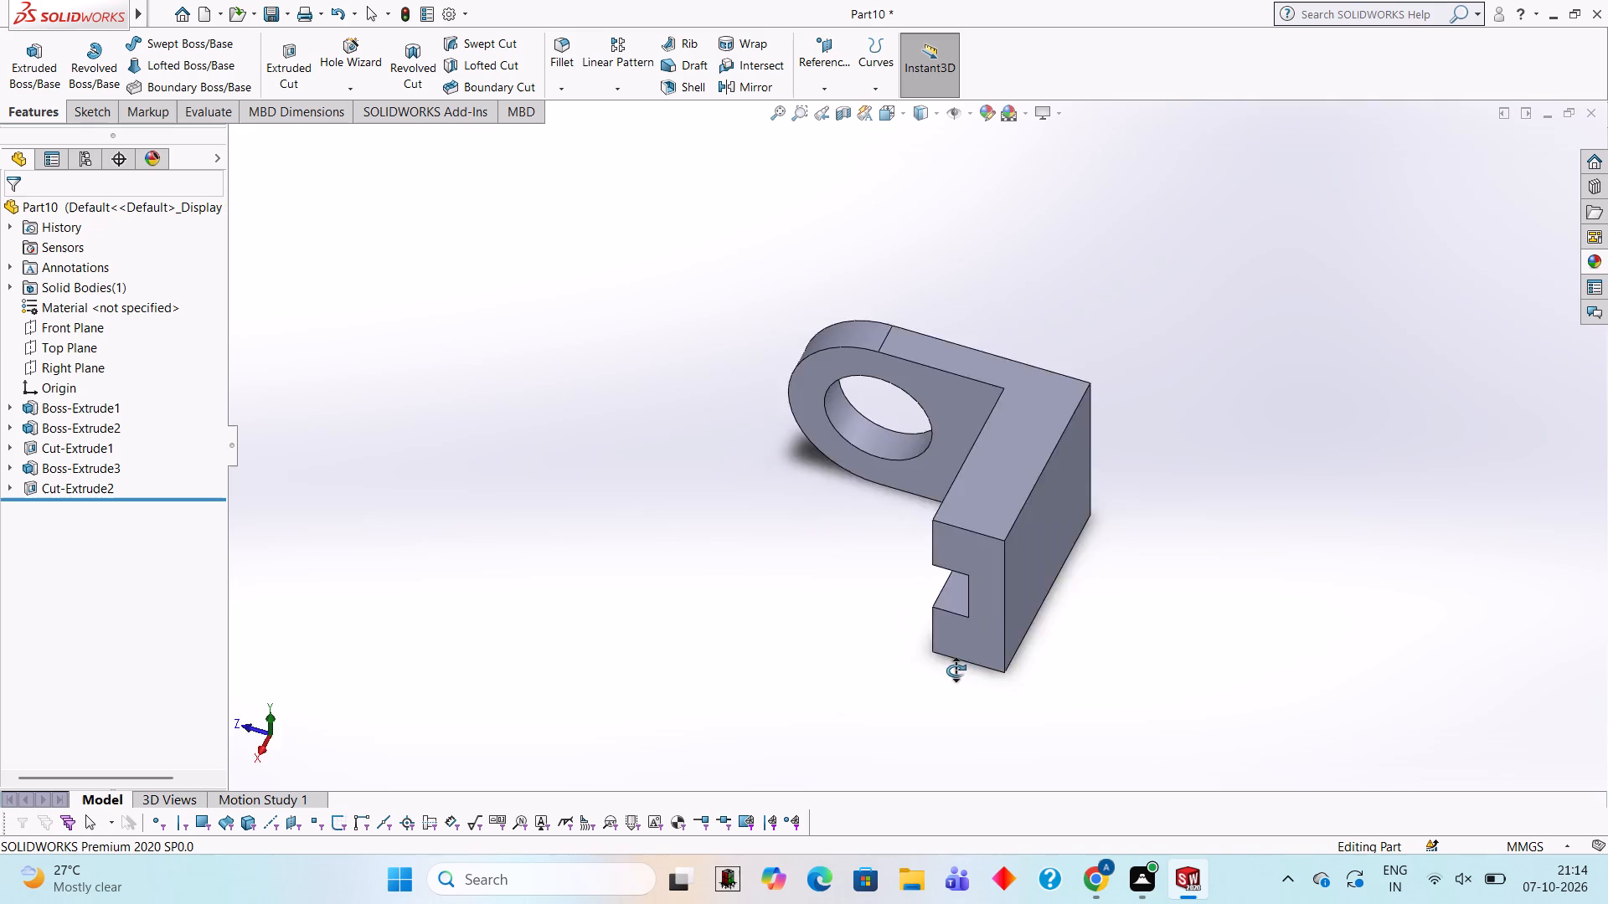
middle_drag(956, 670, 675, 534)
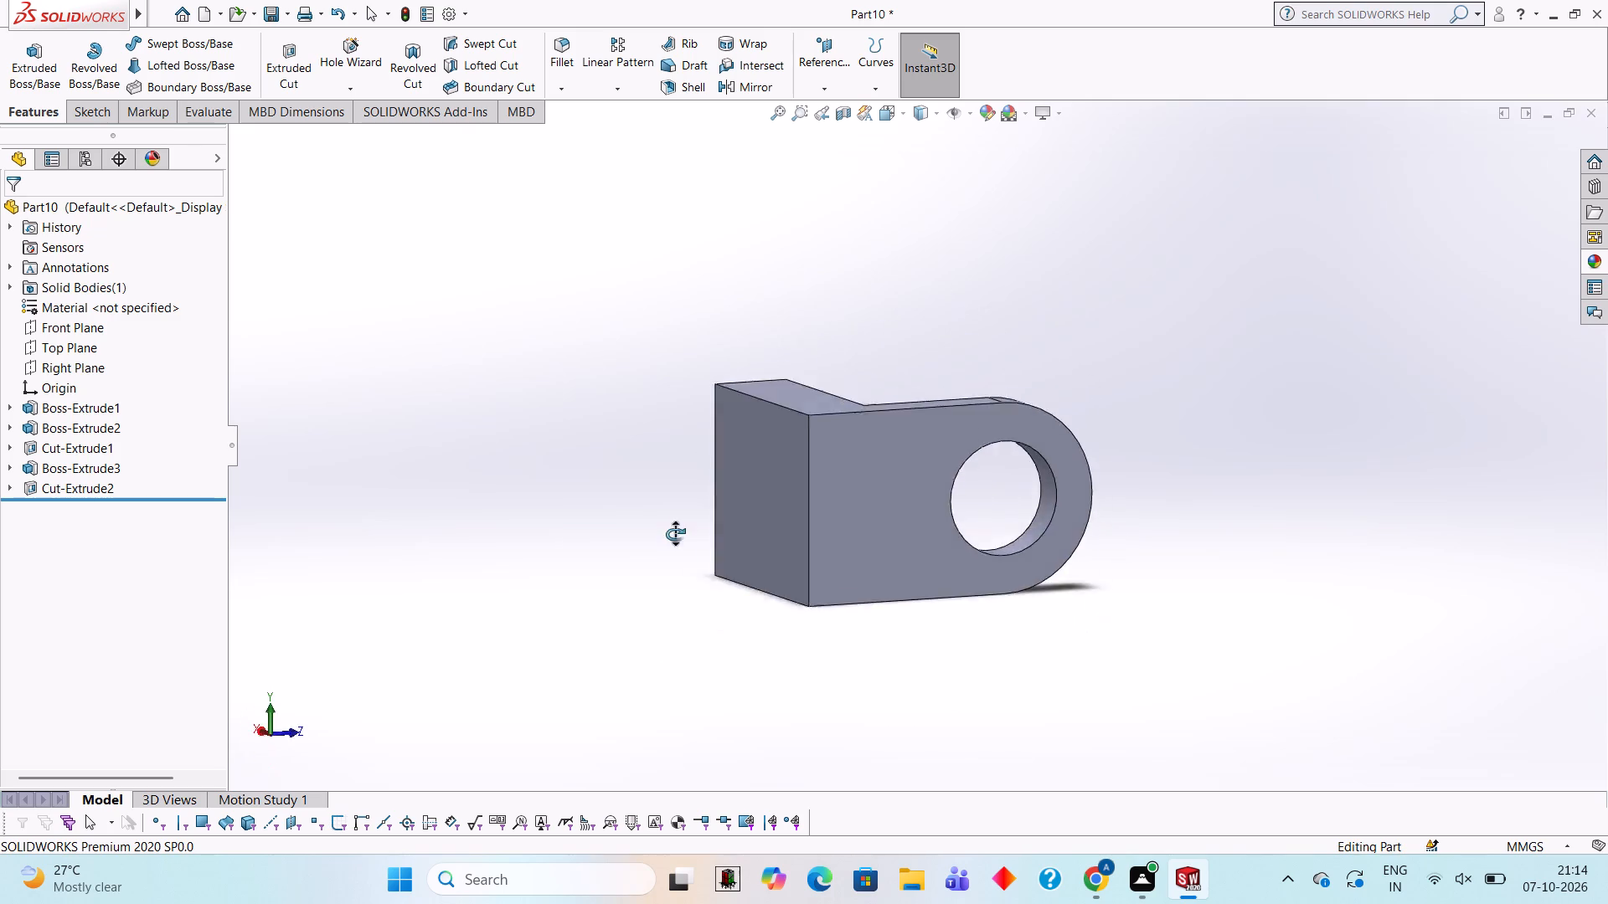
middle_drag(675, 534, 1067, 385)
middle_drag(1047, 375, 955, 709)
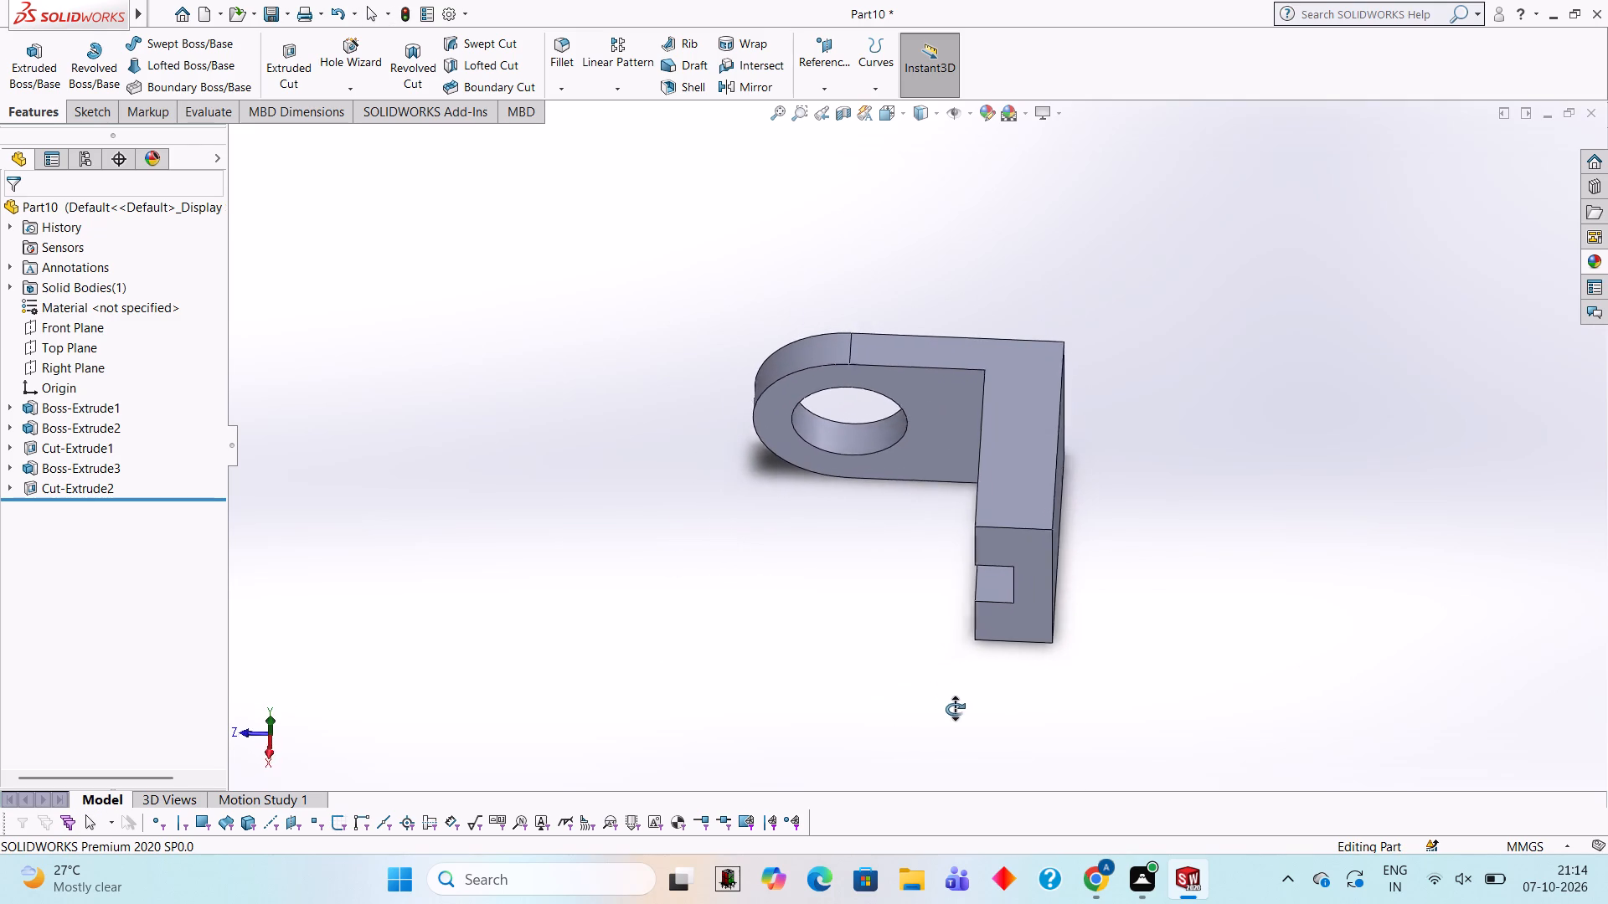
middle_drag(955, 709, 955, 711)
middle_drag(962, 470, 997, 393)
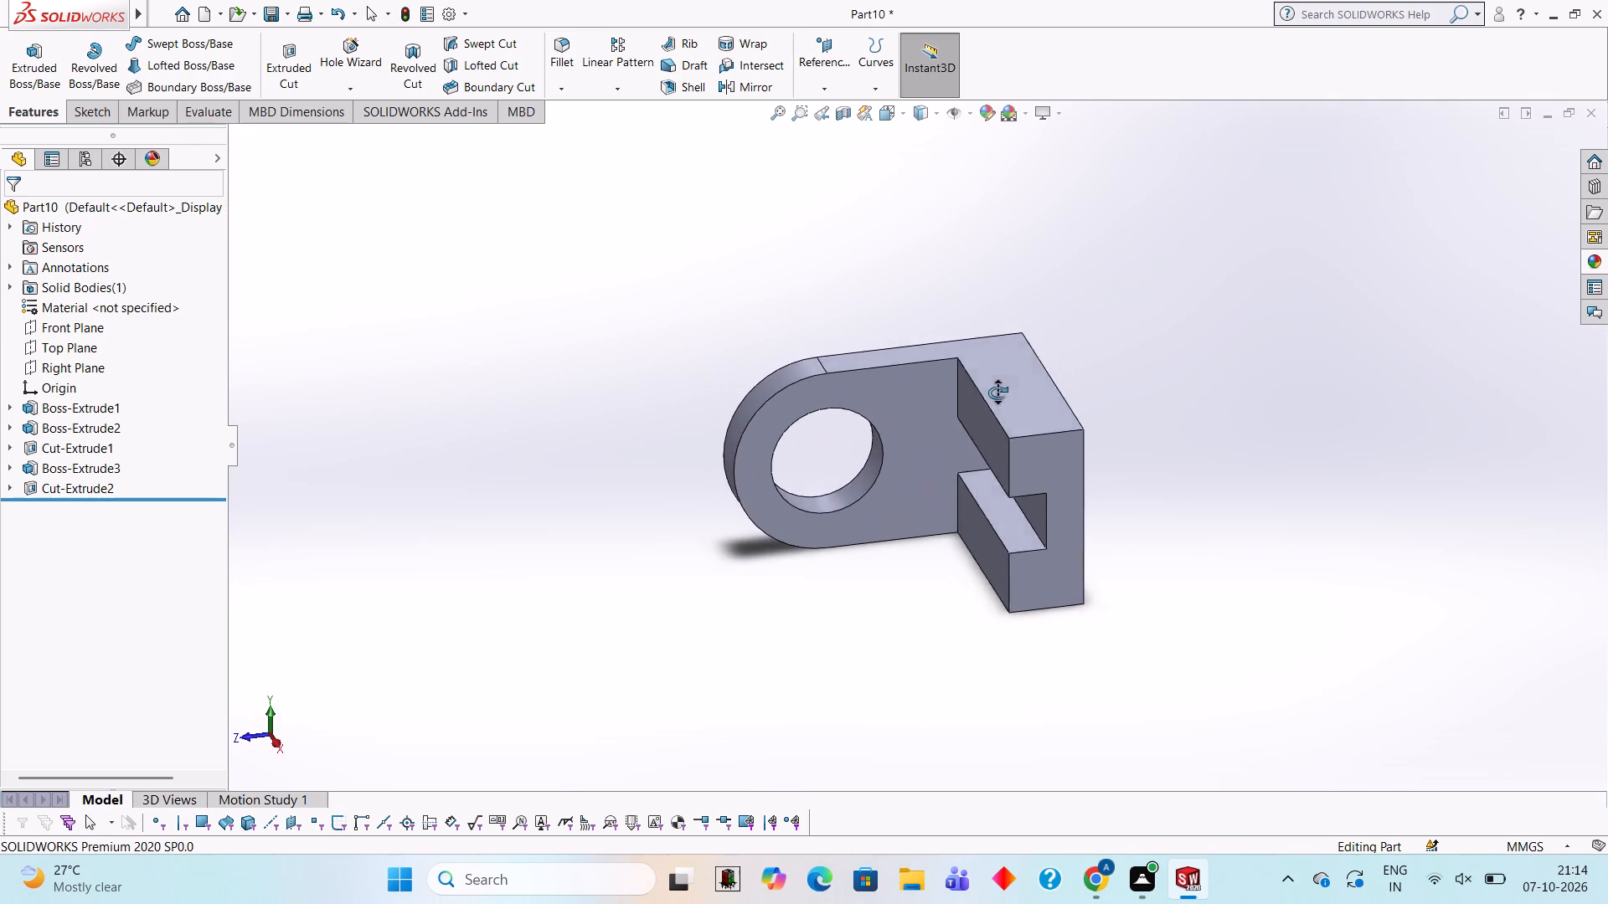
Apply the solid Yellow appearance to the entire bracket body.
middle_drag(997, 393, 1011, 393)
middle_drag(1120, 455, 1120, 457)
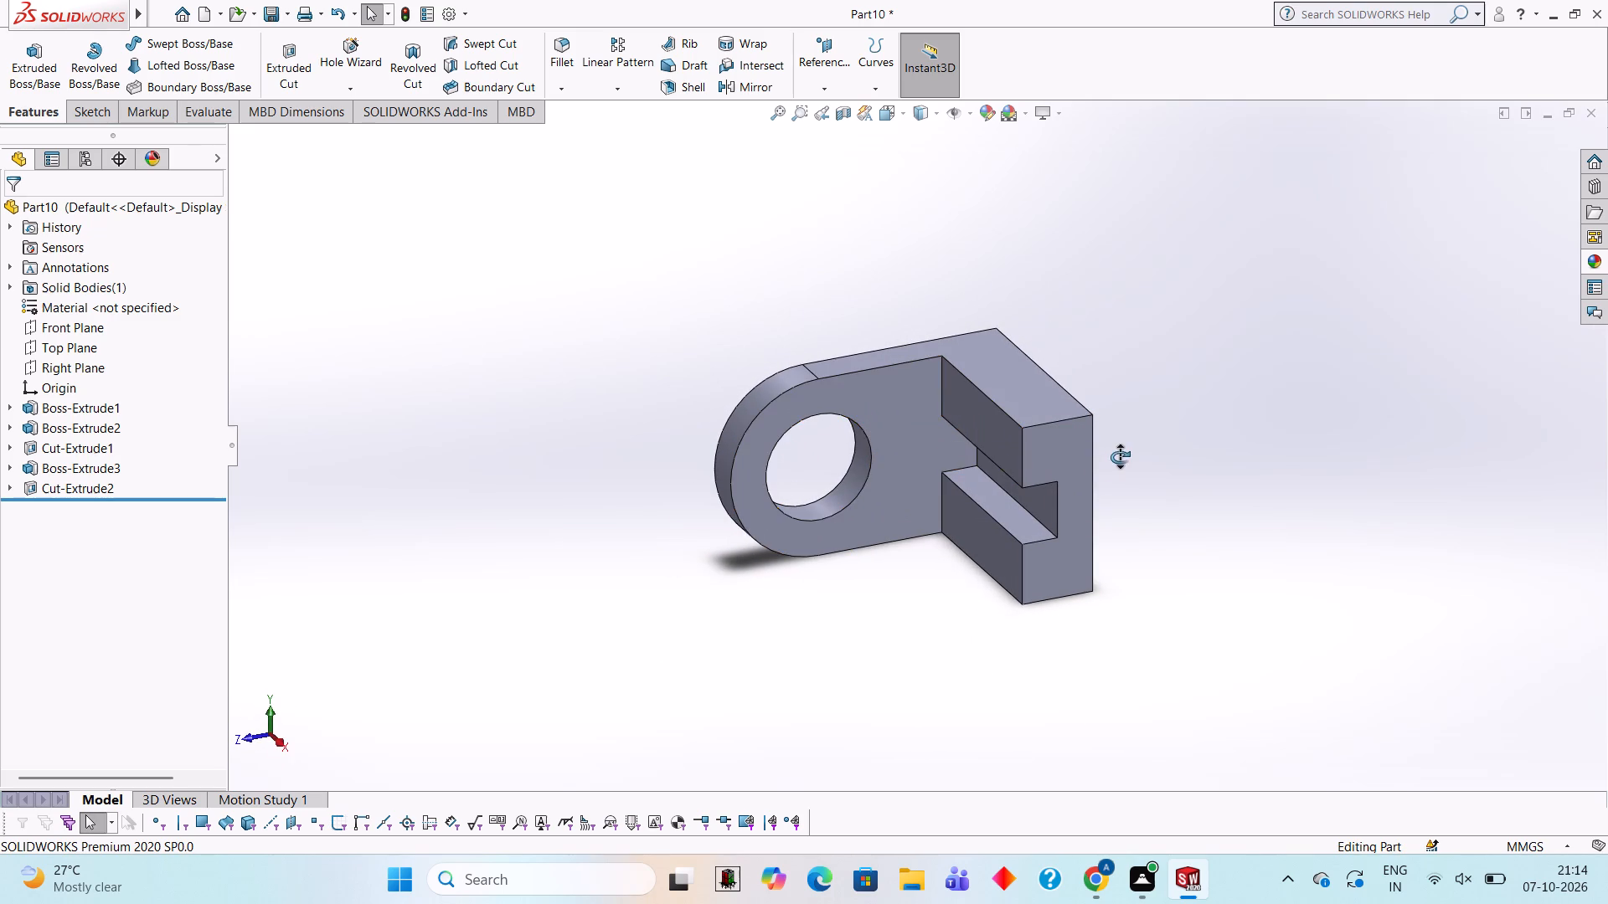
middle_drag(1120, 457, 1126, 312)
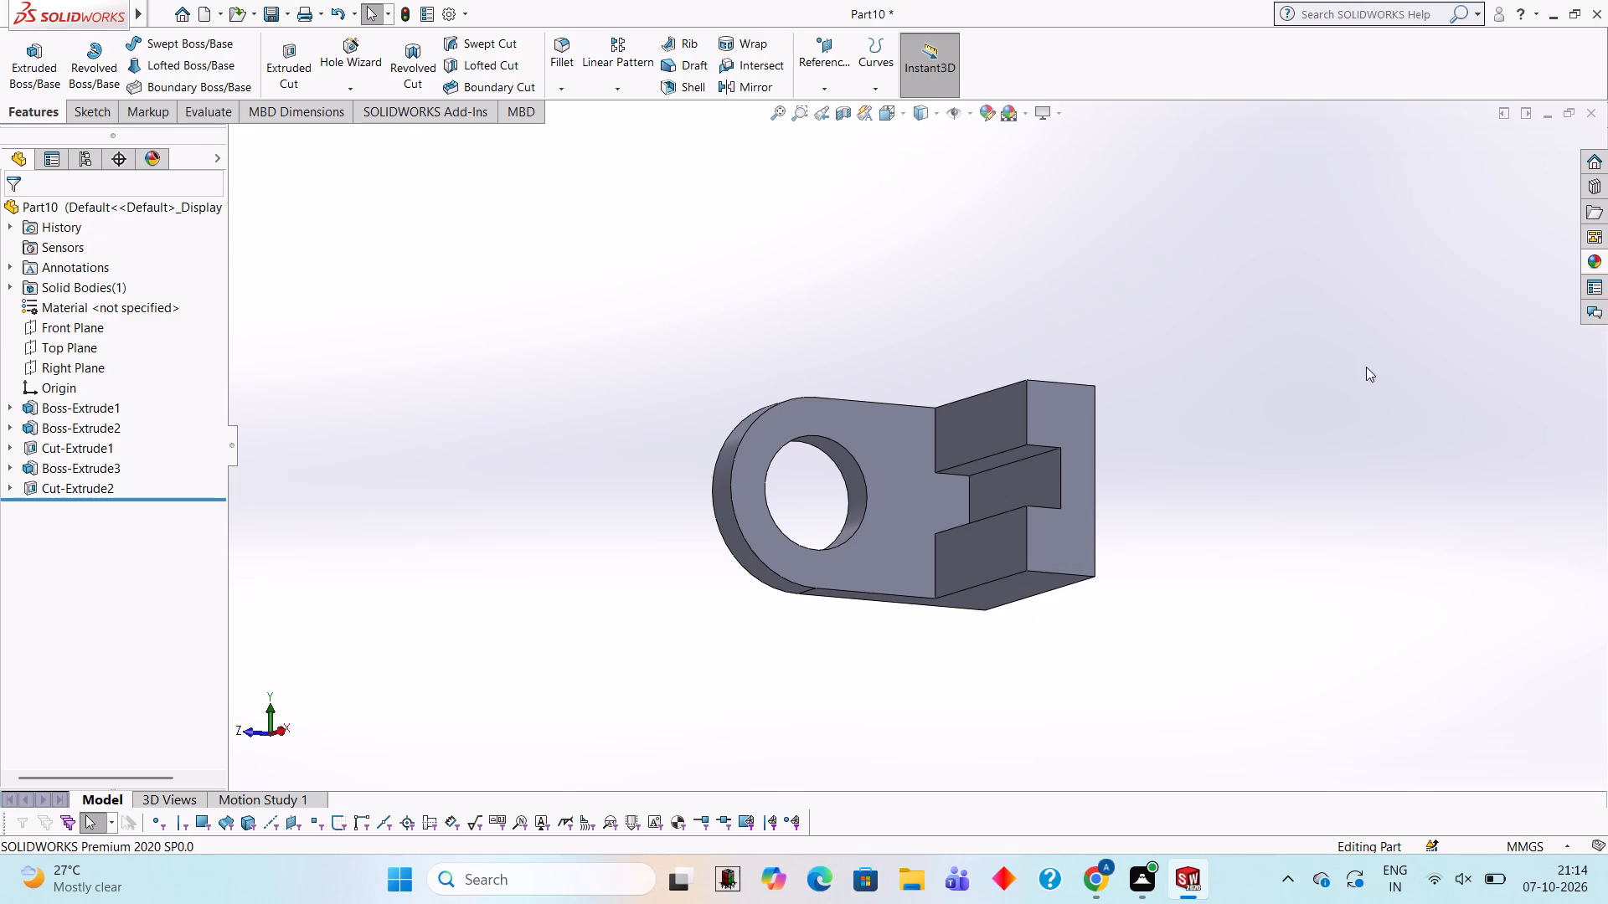
click(1587, 261)
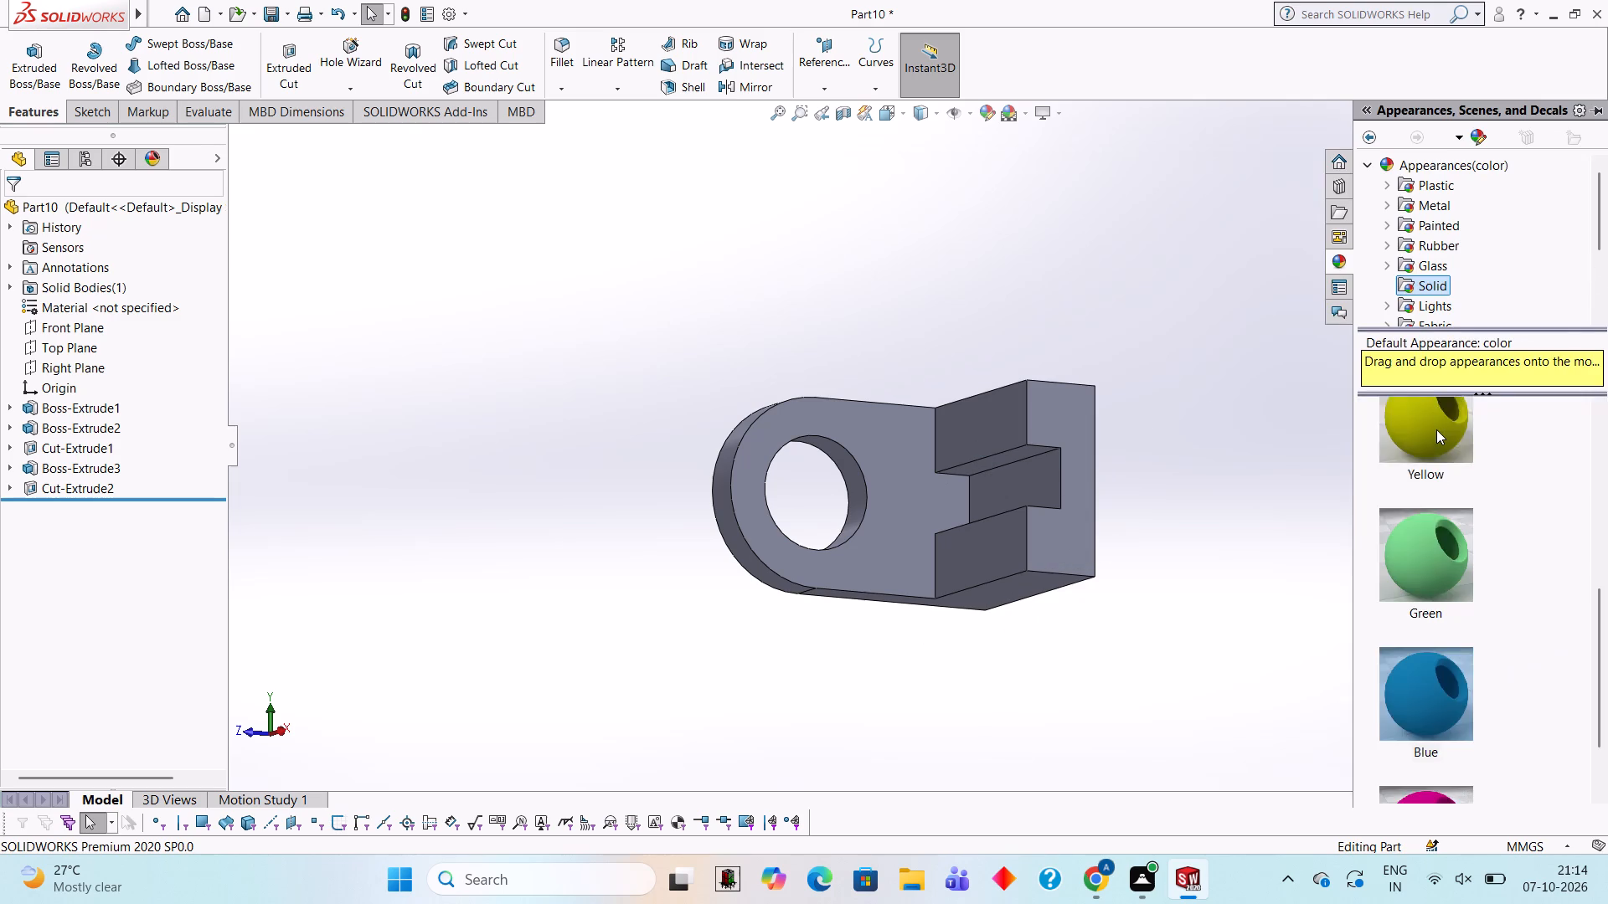
drag(1436, 429, 1012, 480)
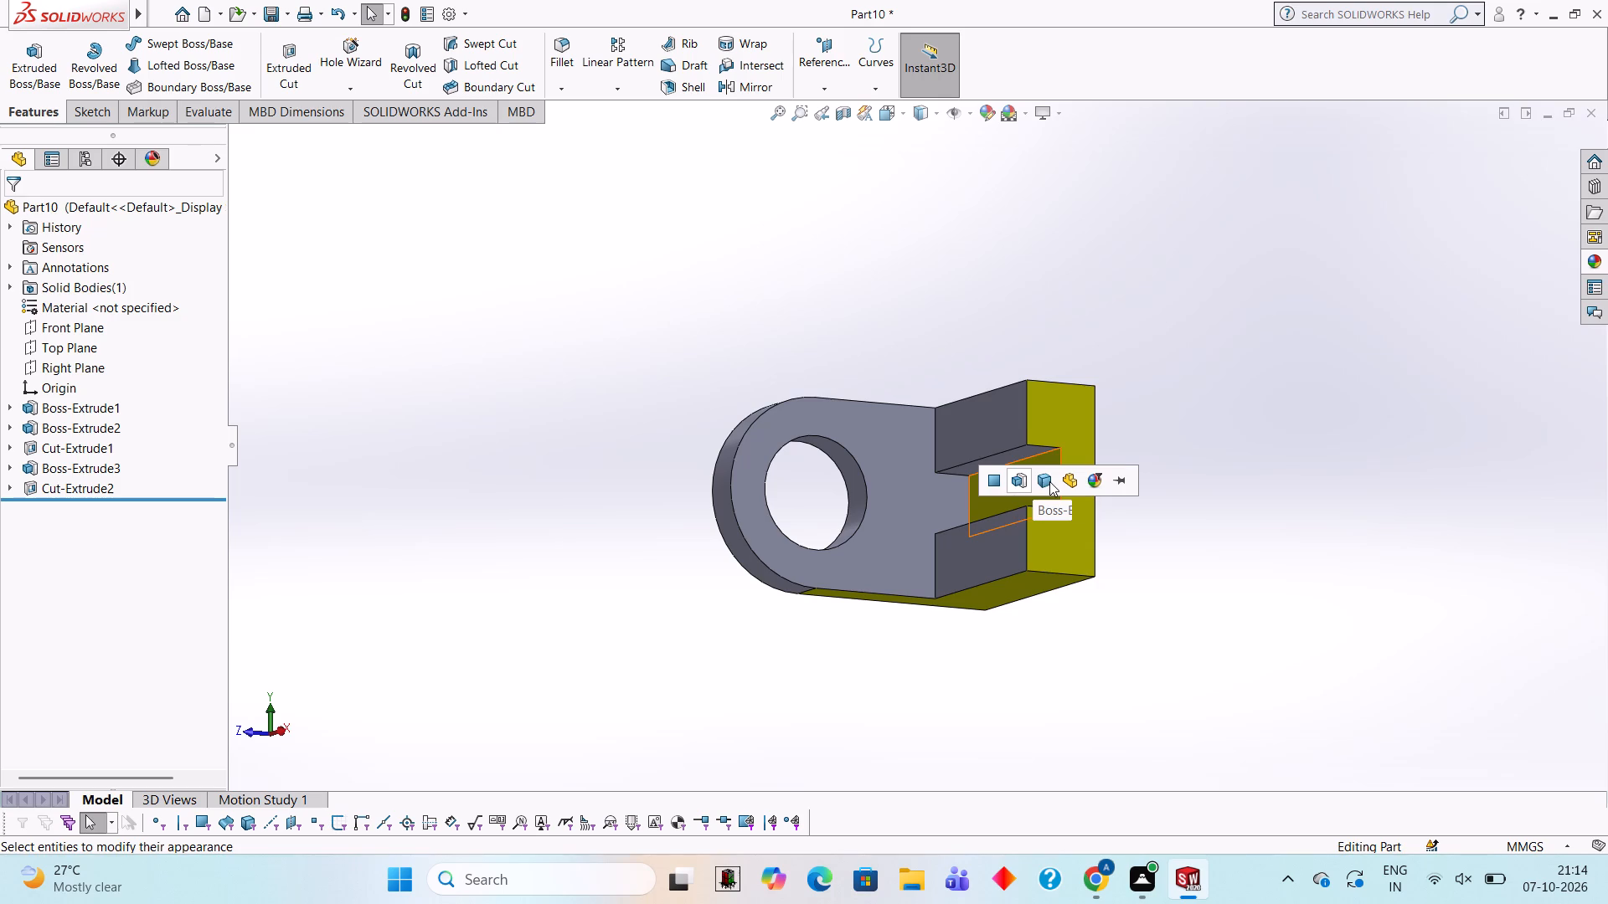
click(1054, 481)
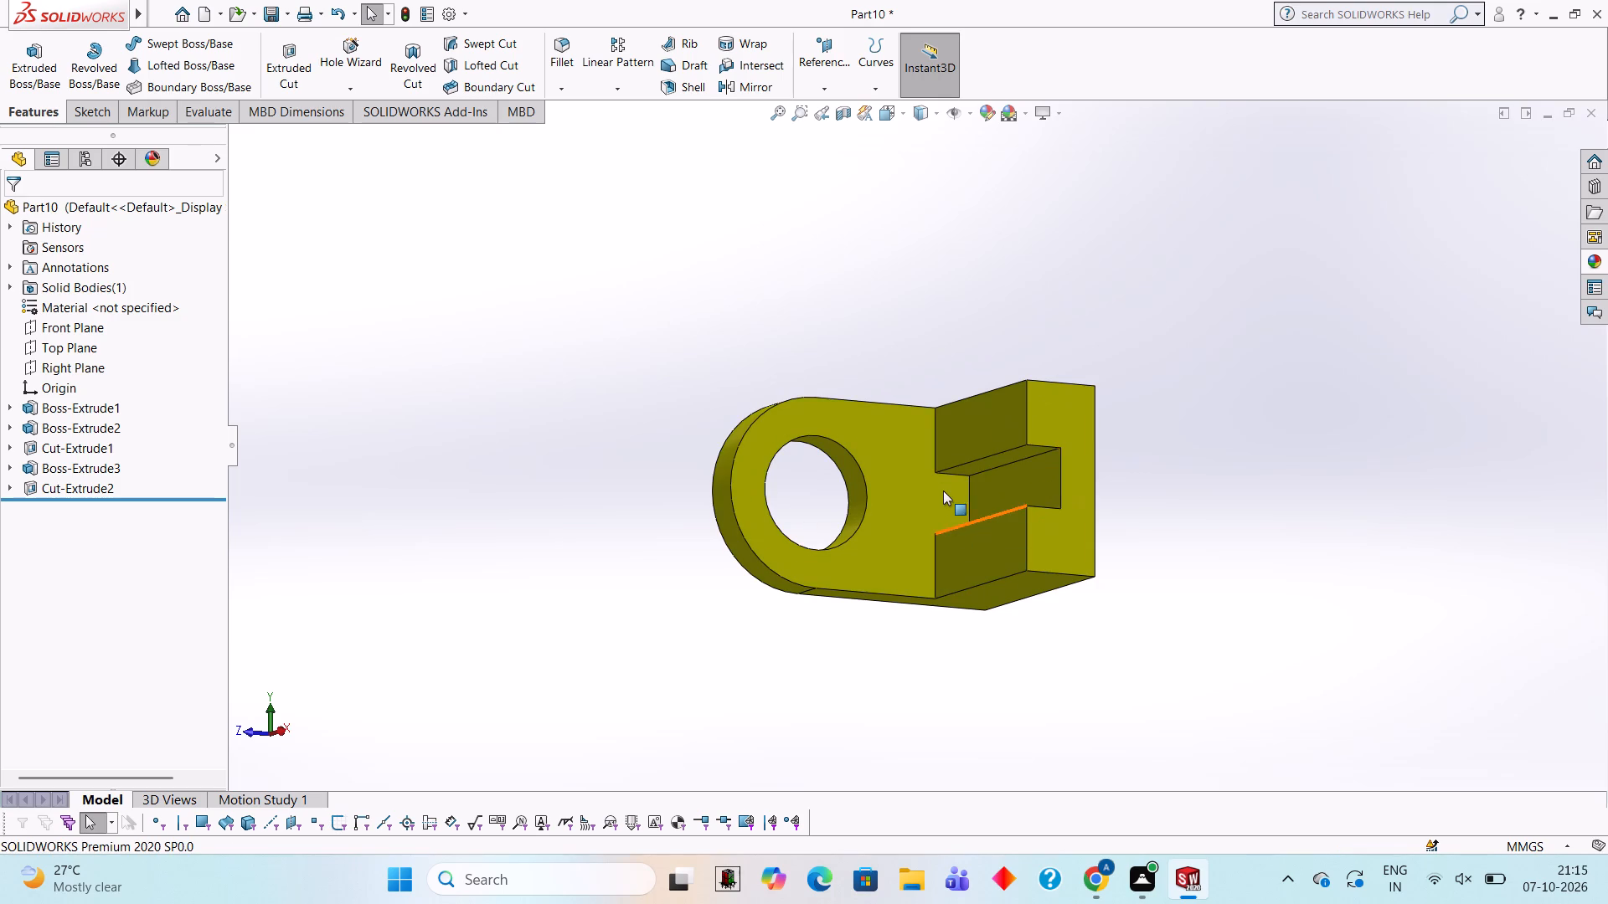
Apply the solid Pink appearance to the rounded lug's extrusion feature, Boss-Extrude3.
scroll(941, 483, down, 3)
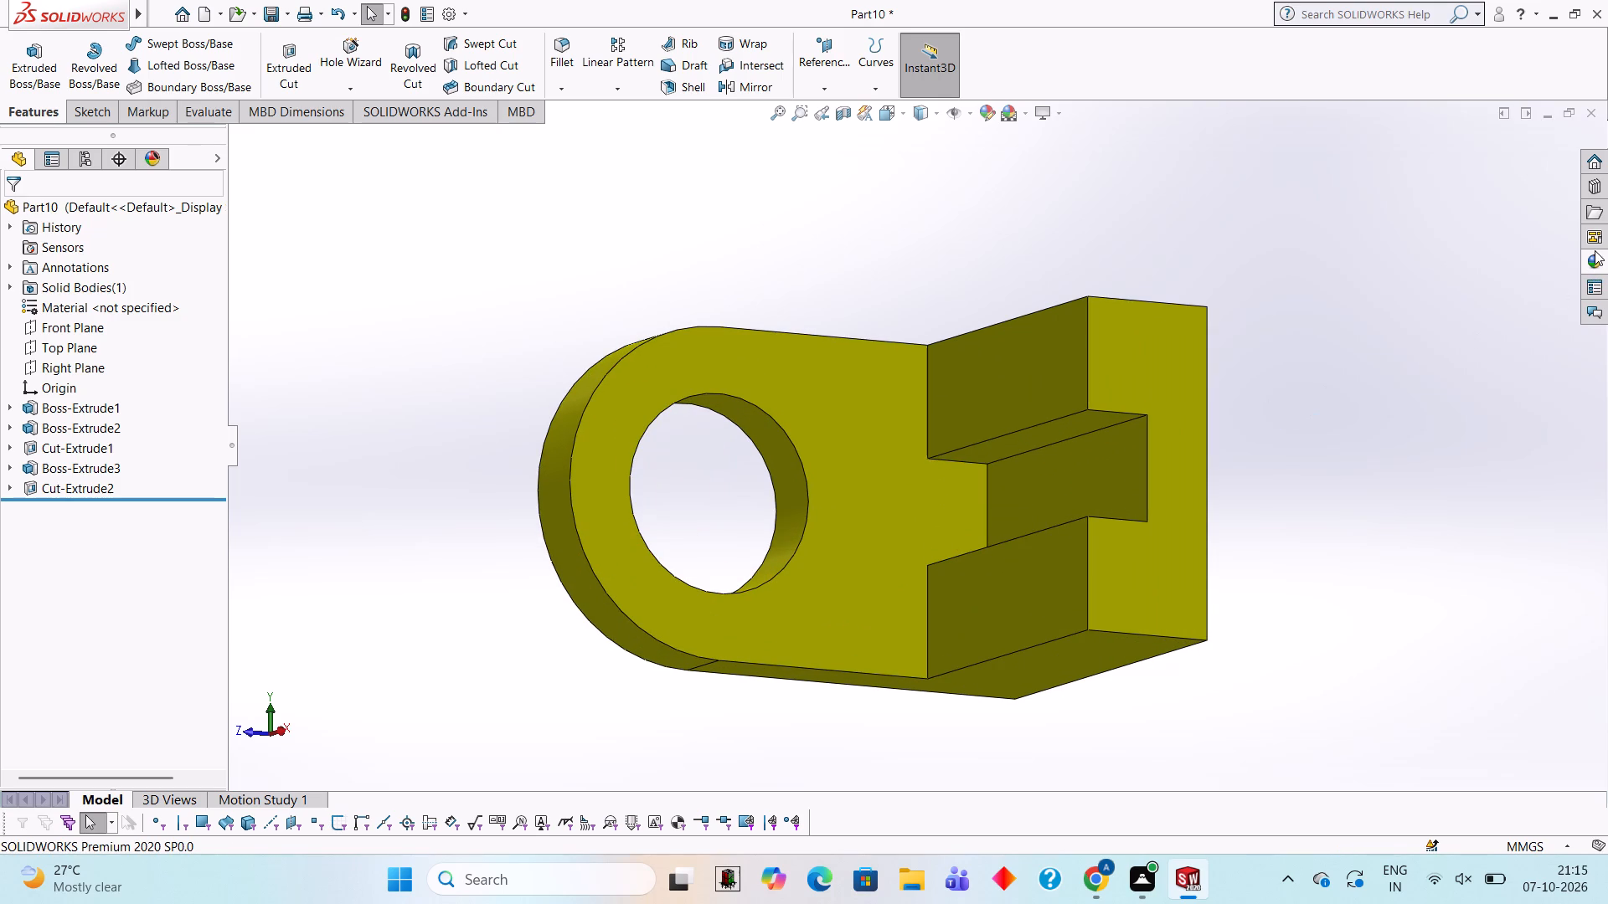
click(1595, 250)
scroll(1421, 681, up, 1)
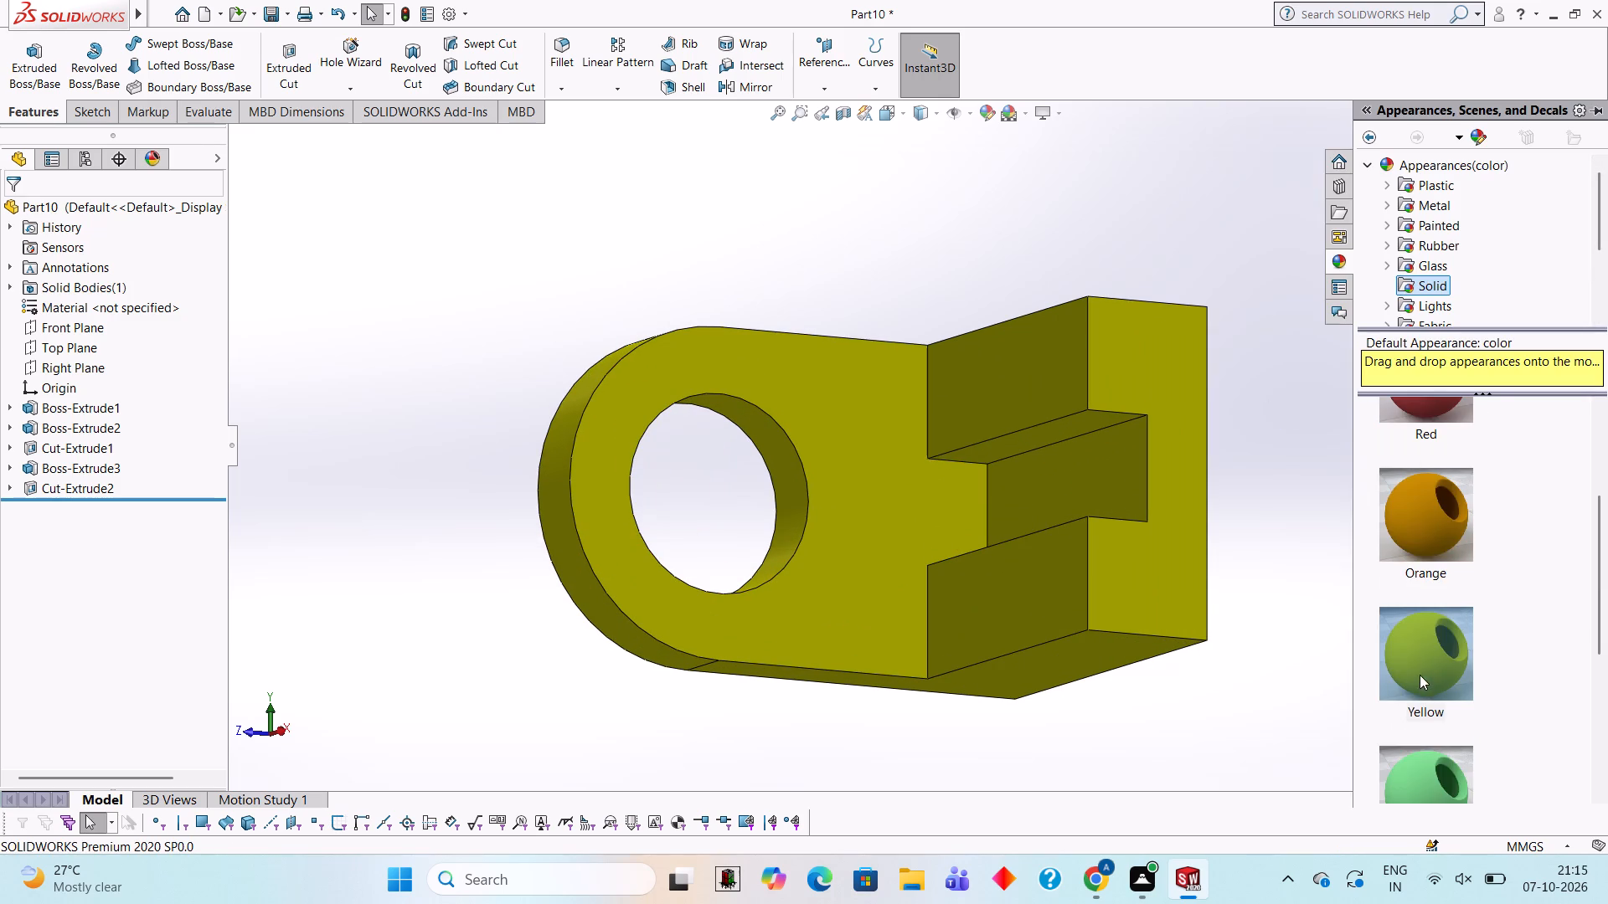
scroll(1436, 587, up, 11)
scroll(1432, 616, down, 3)
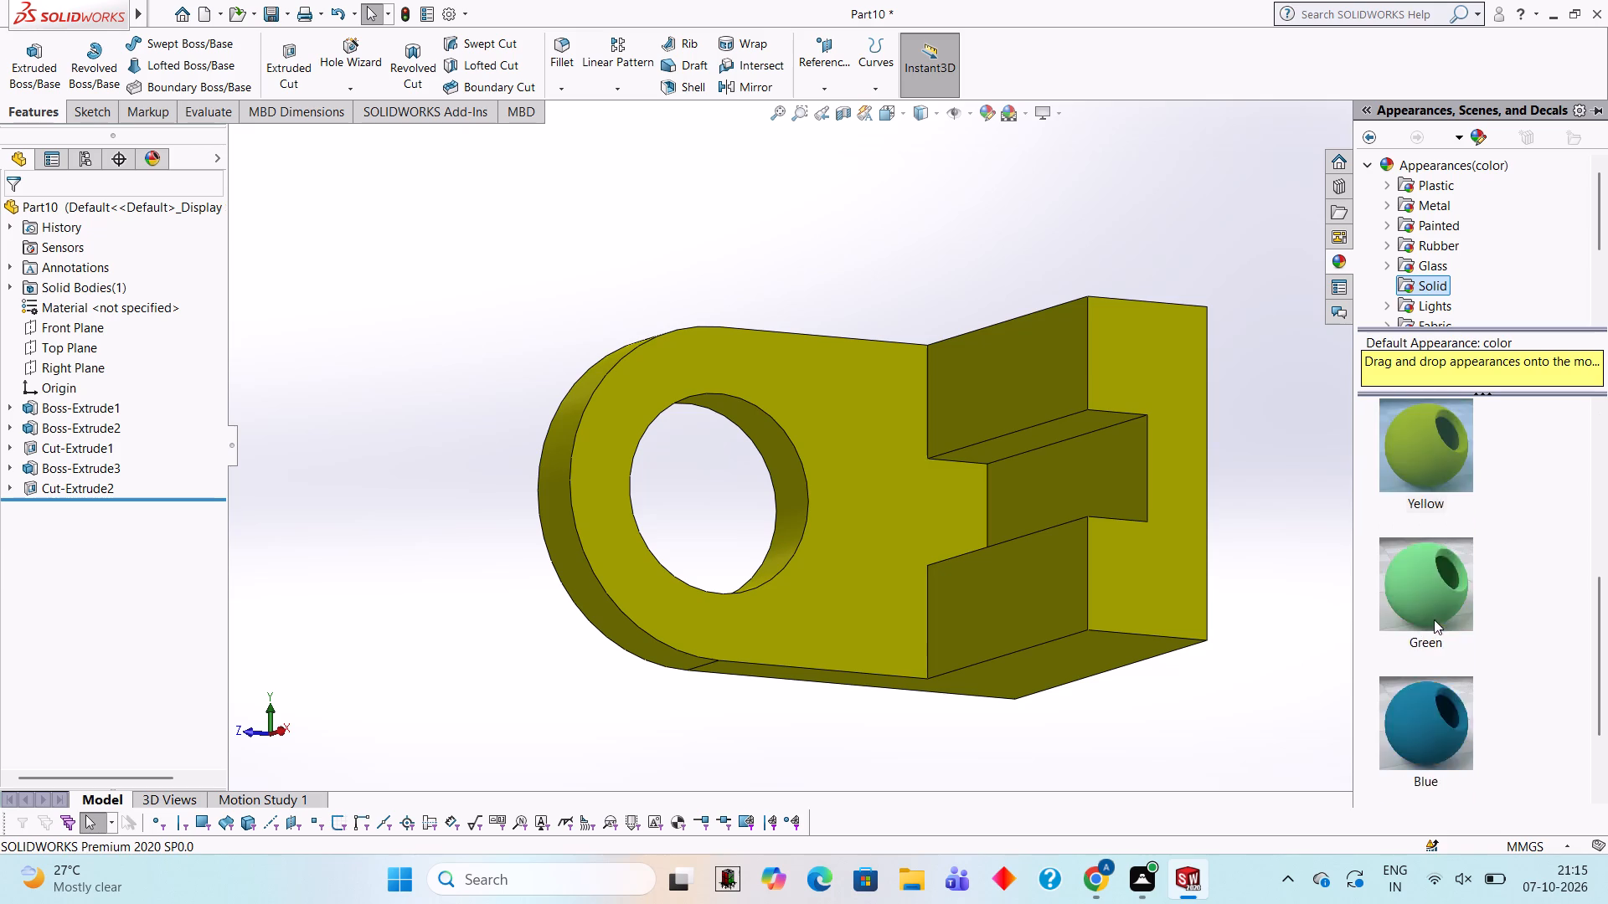
scroll(1434, 616, up, 4)
scroll(1433, 619, down, 2)
scroll(1421, 615, up, 2)
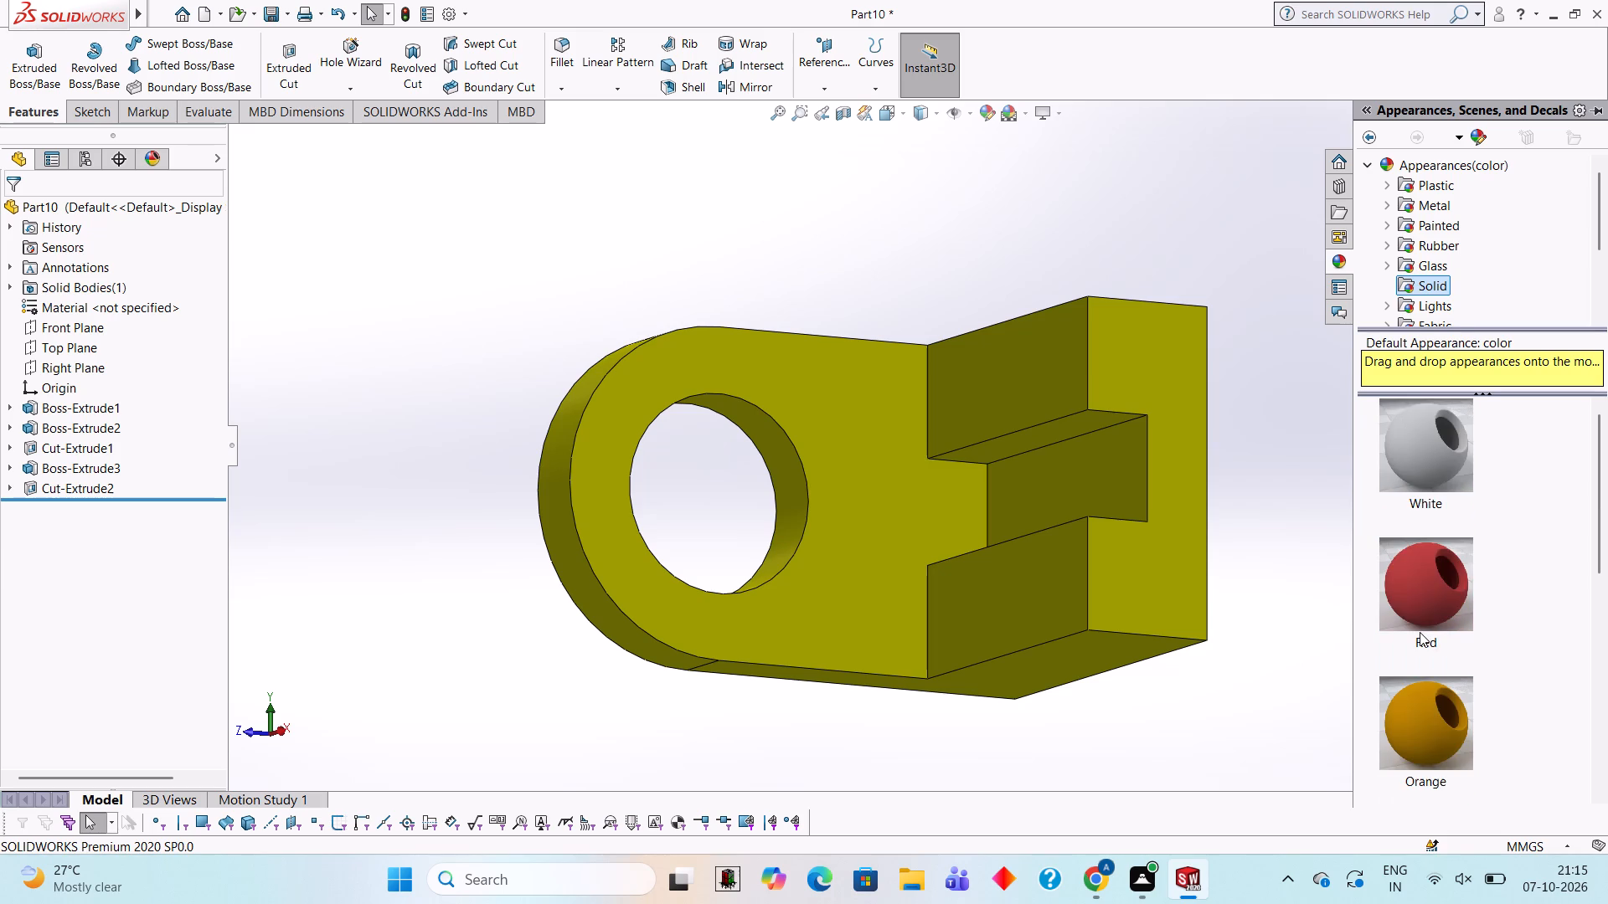
scroll(1420, 632, down, 3)
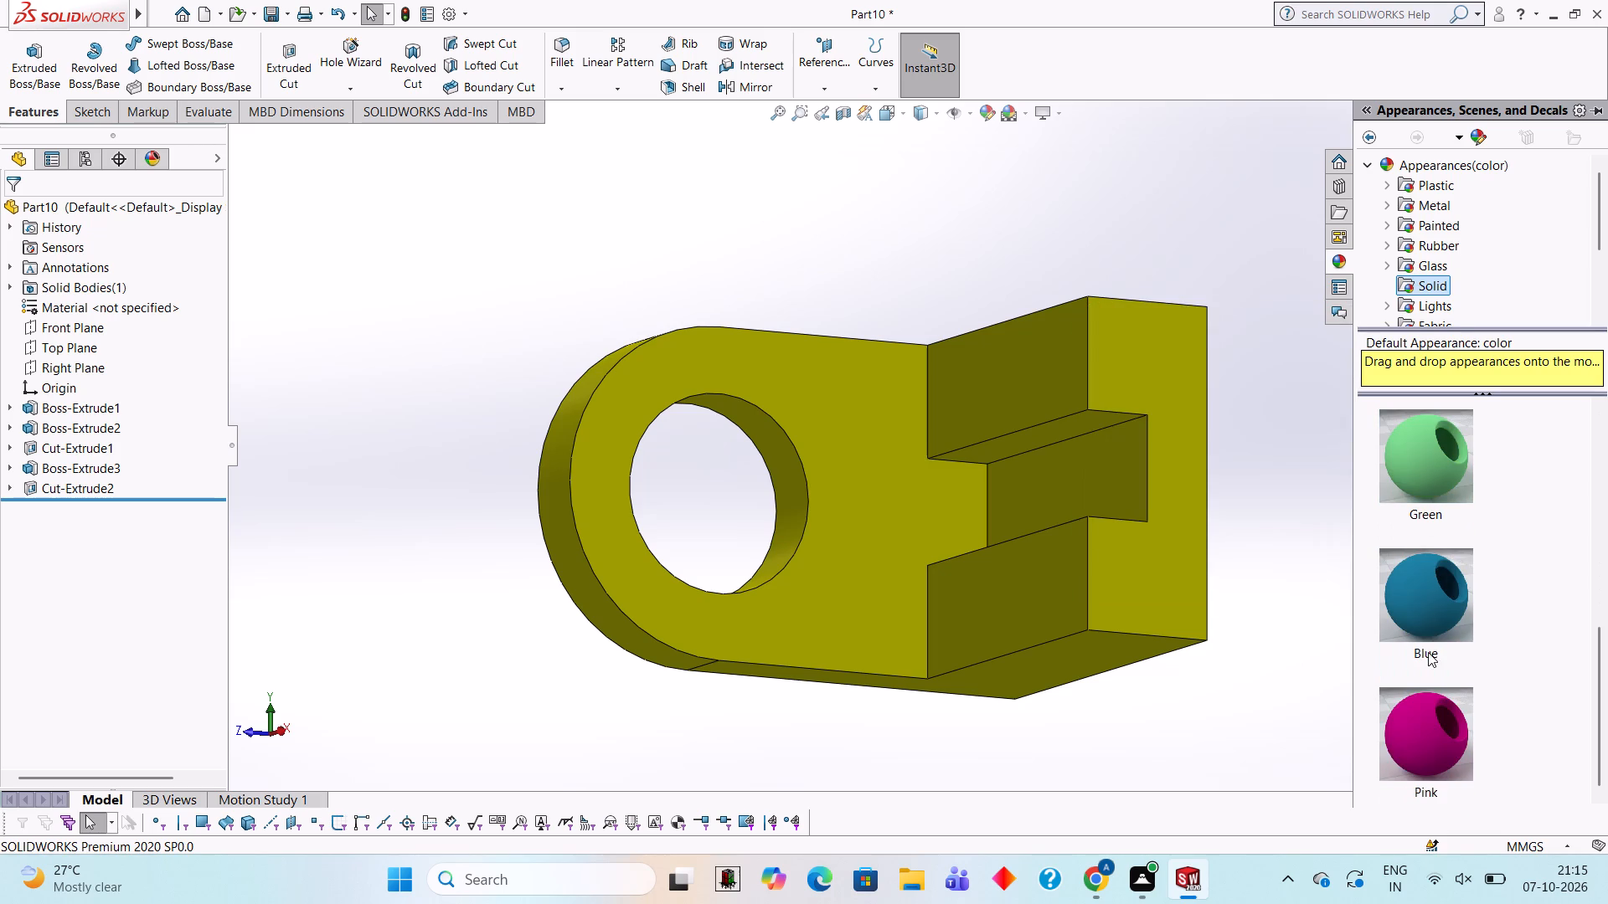
drag(1415, 699, 801, 355)
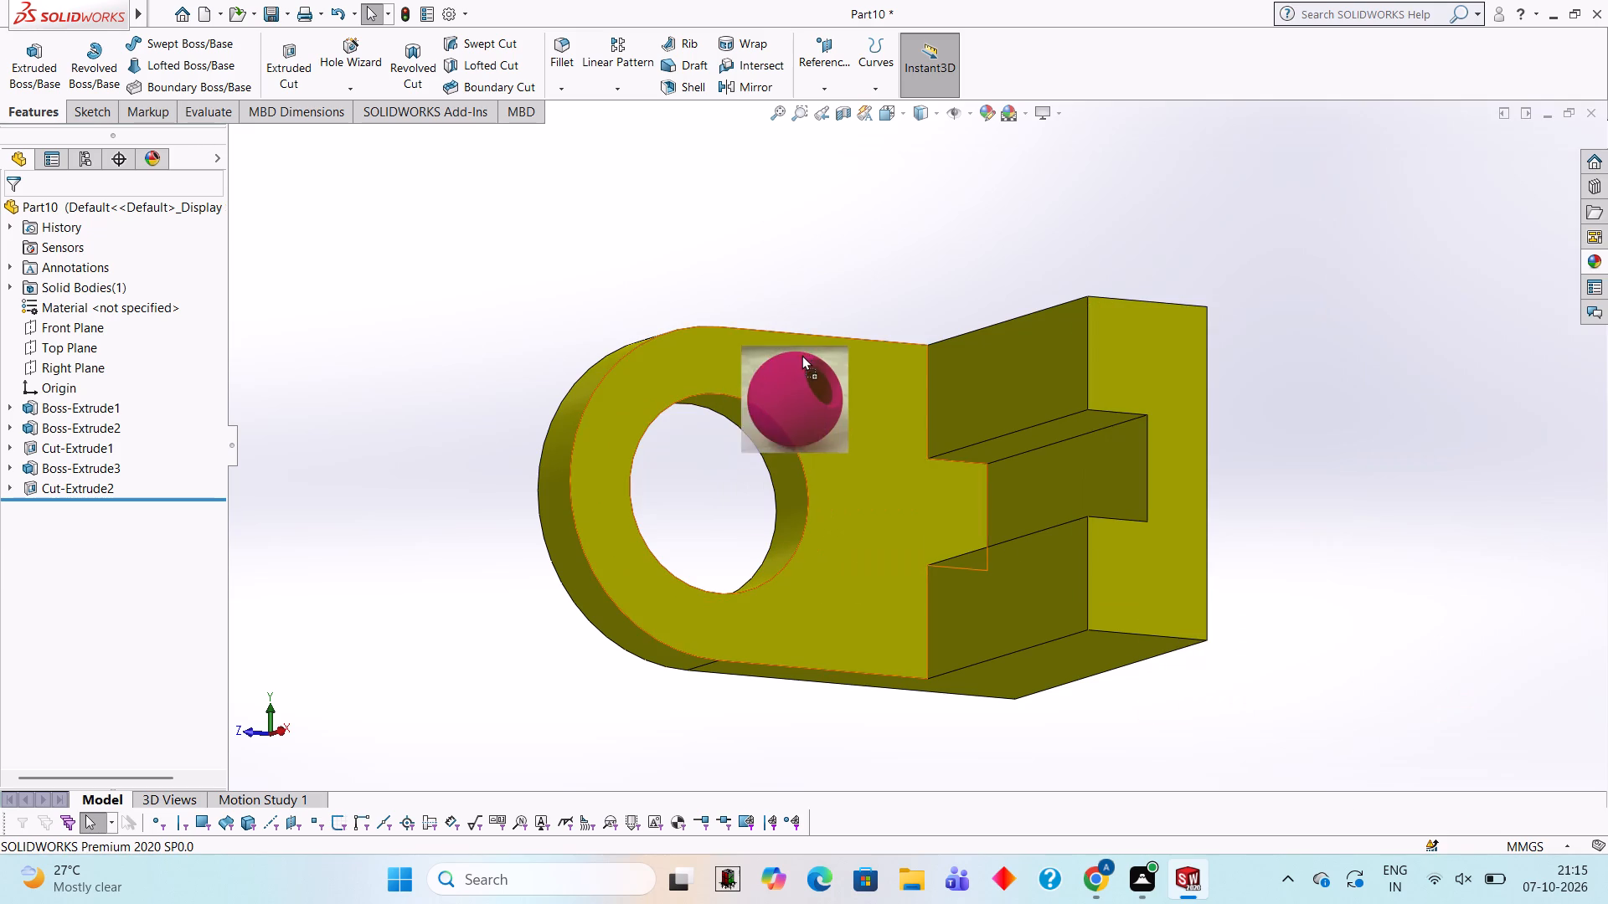
drag(801, 355, 806, 355)
click(806, 355)
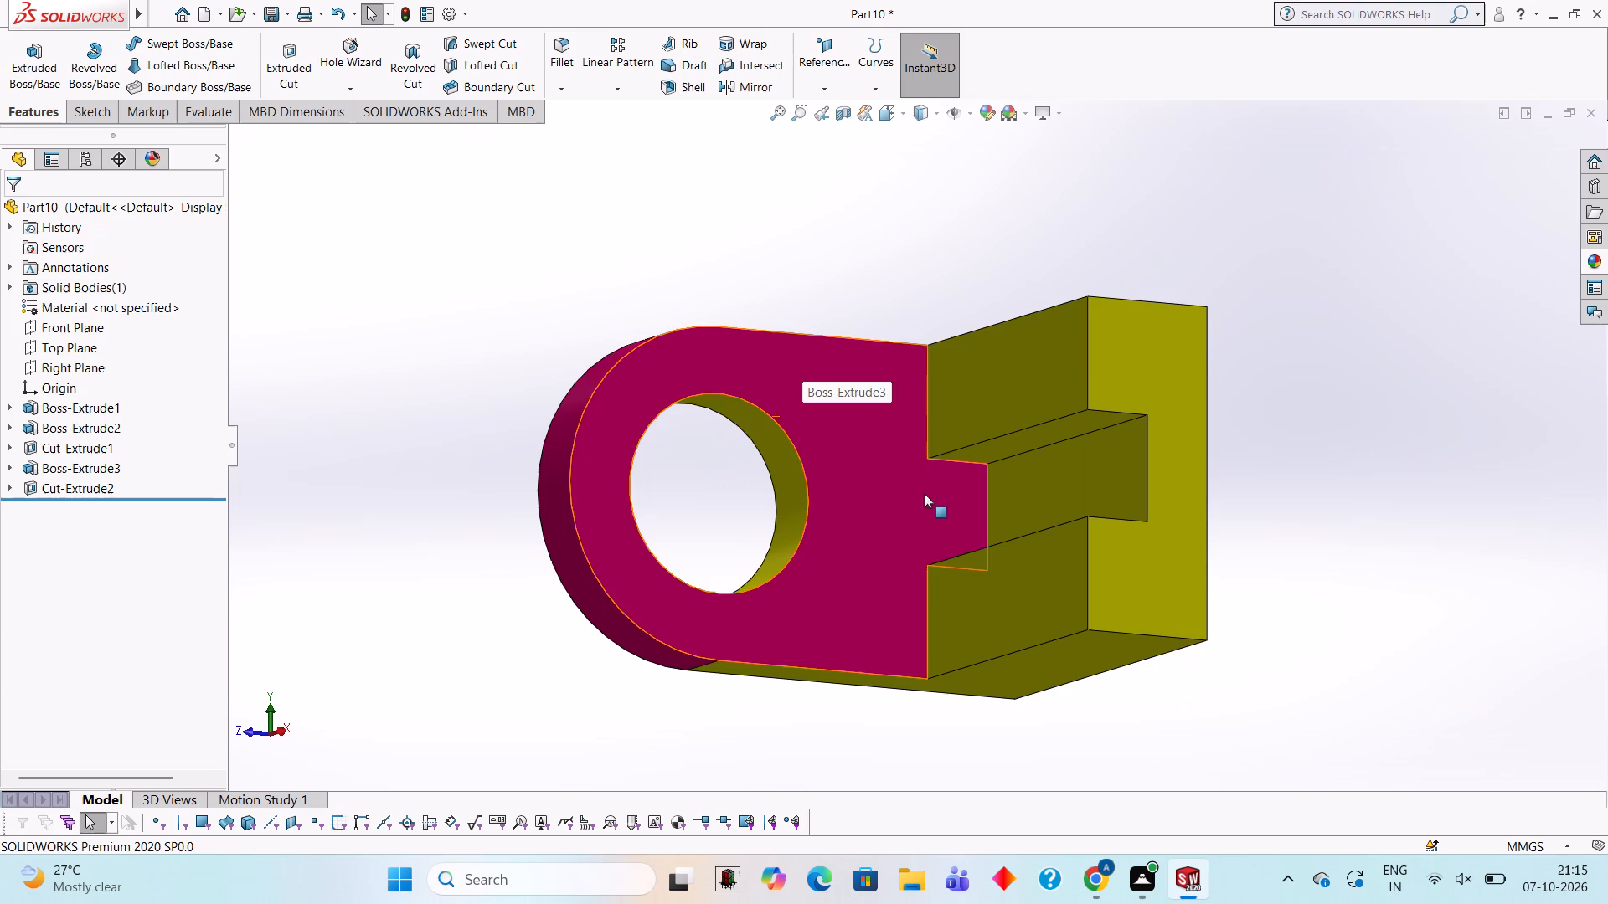
Apply the solid Green appearance to the lug's through-hole feature, Cut-Extrude2.
middle_drag(804, 468, 844, 491)
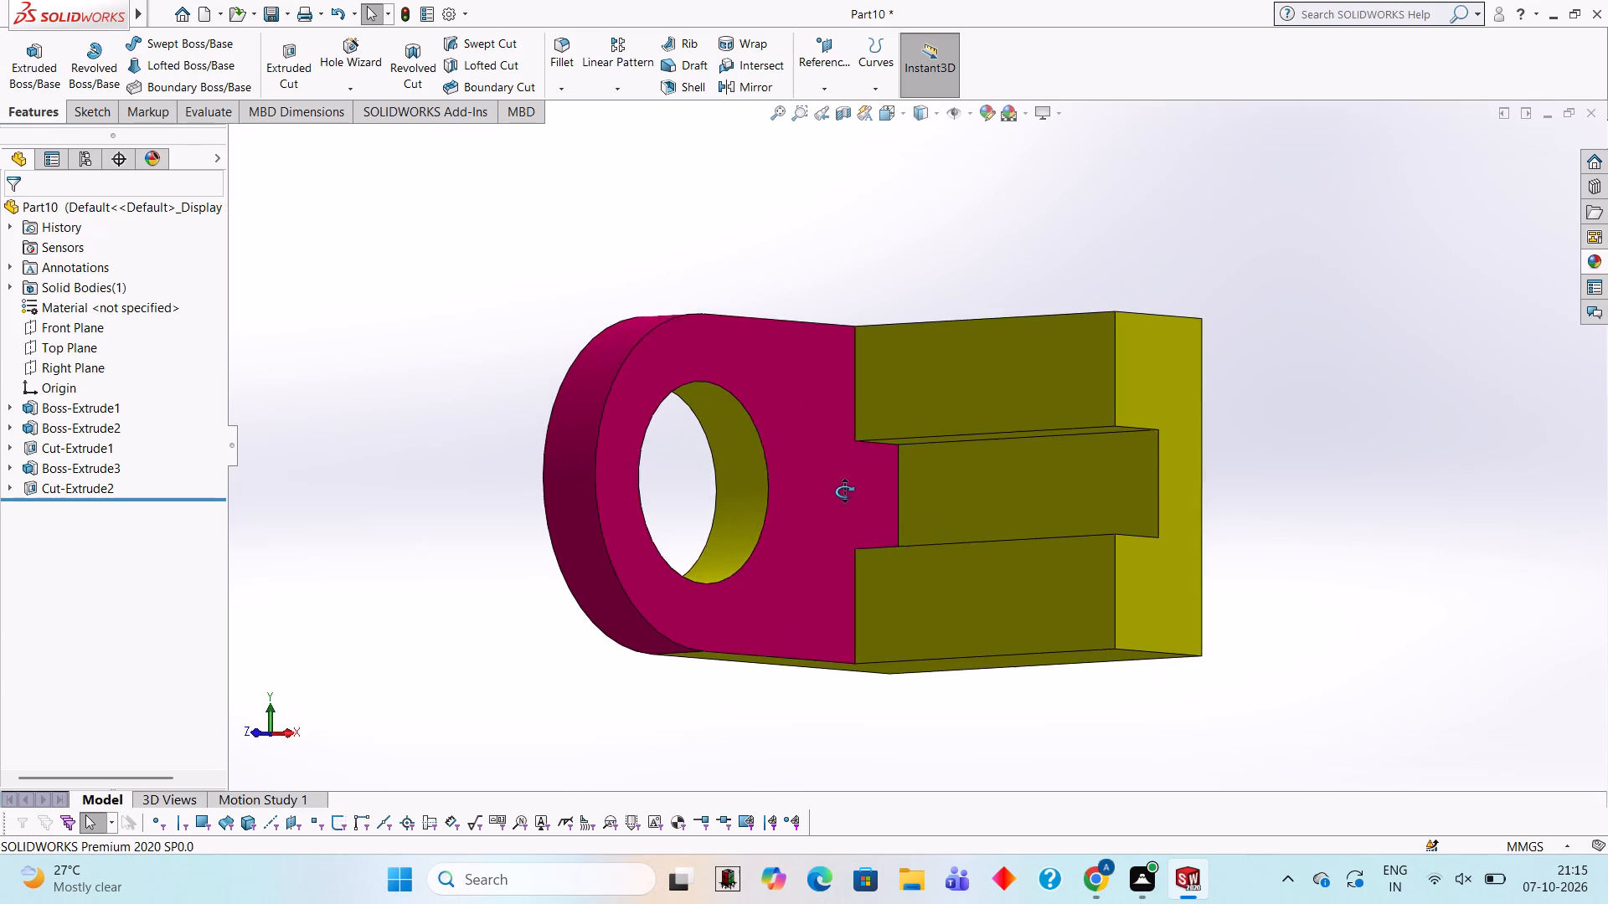
middle_drag(844, 491, 834, 492)
scroll(760, 479, down, 2)
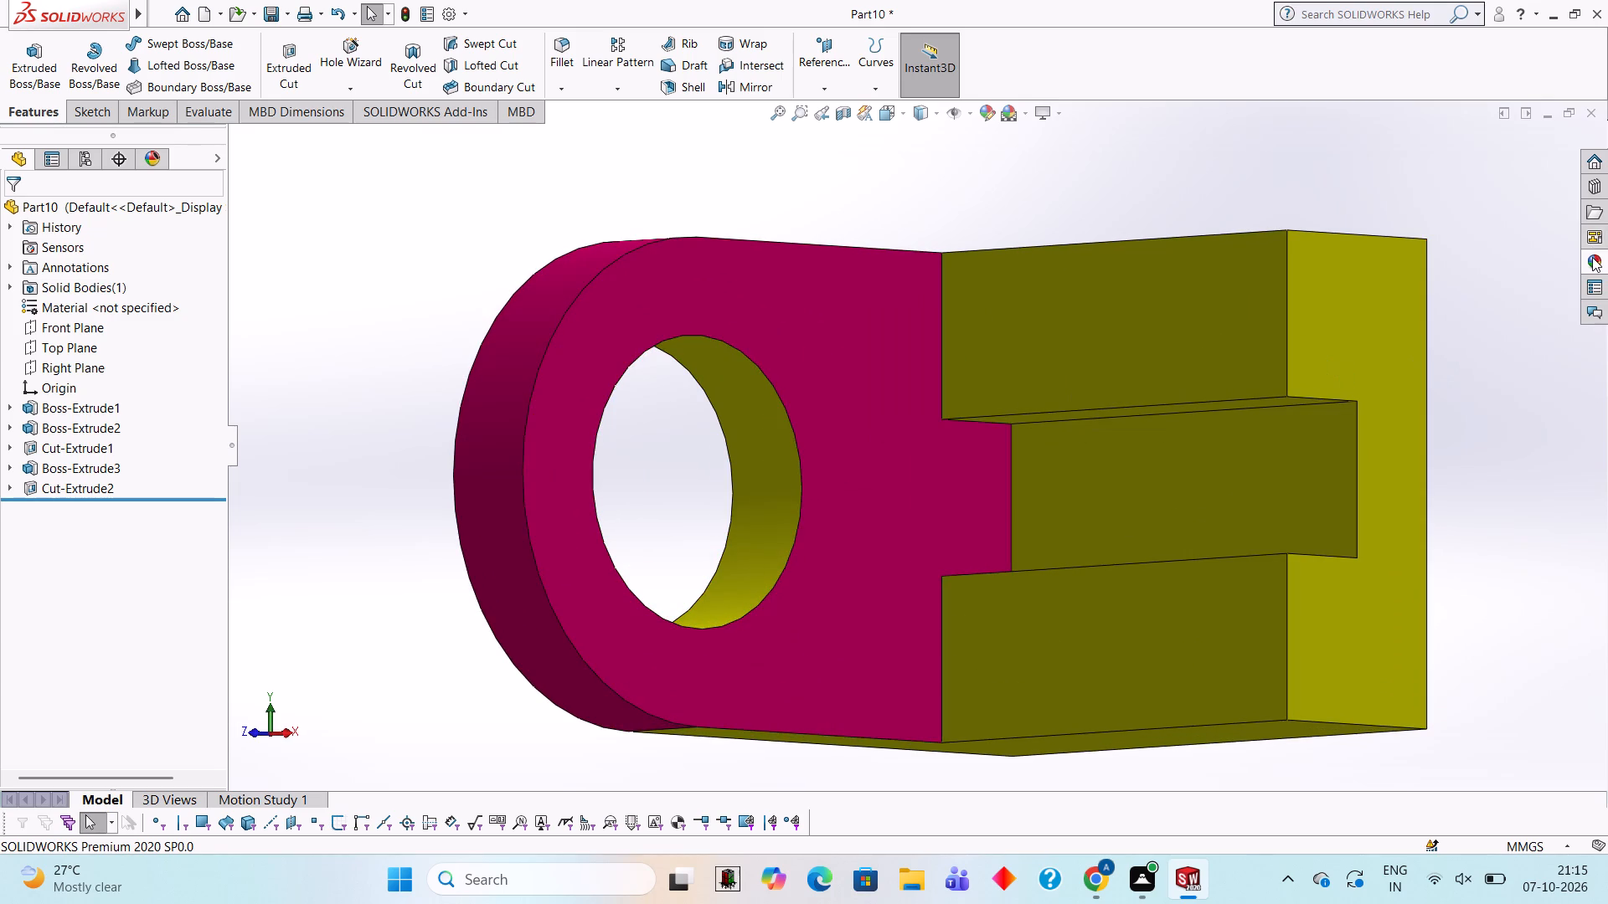
click(1592, 257)
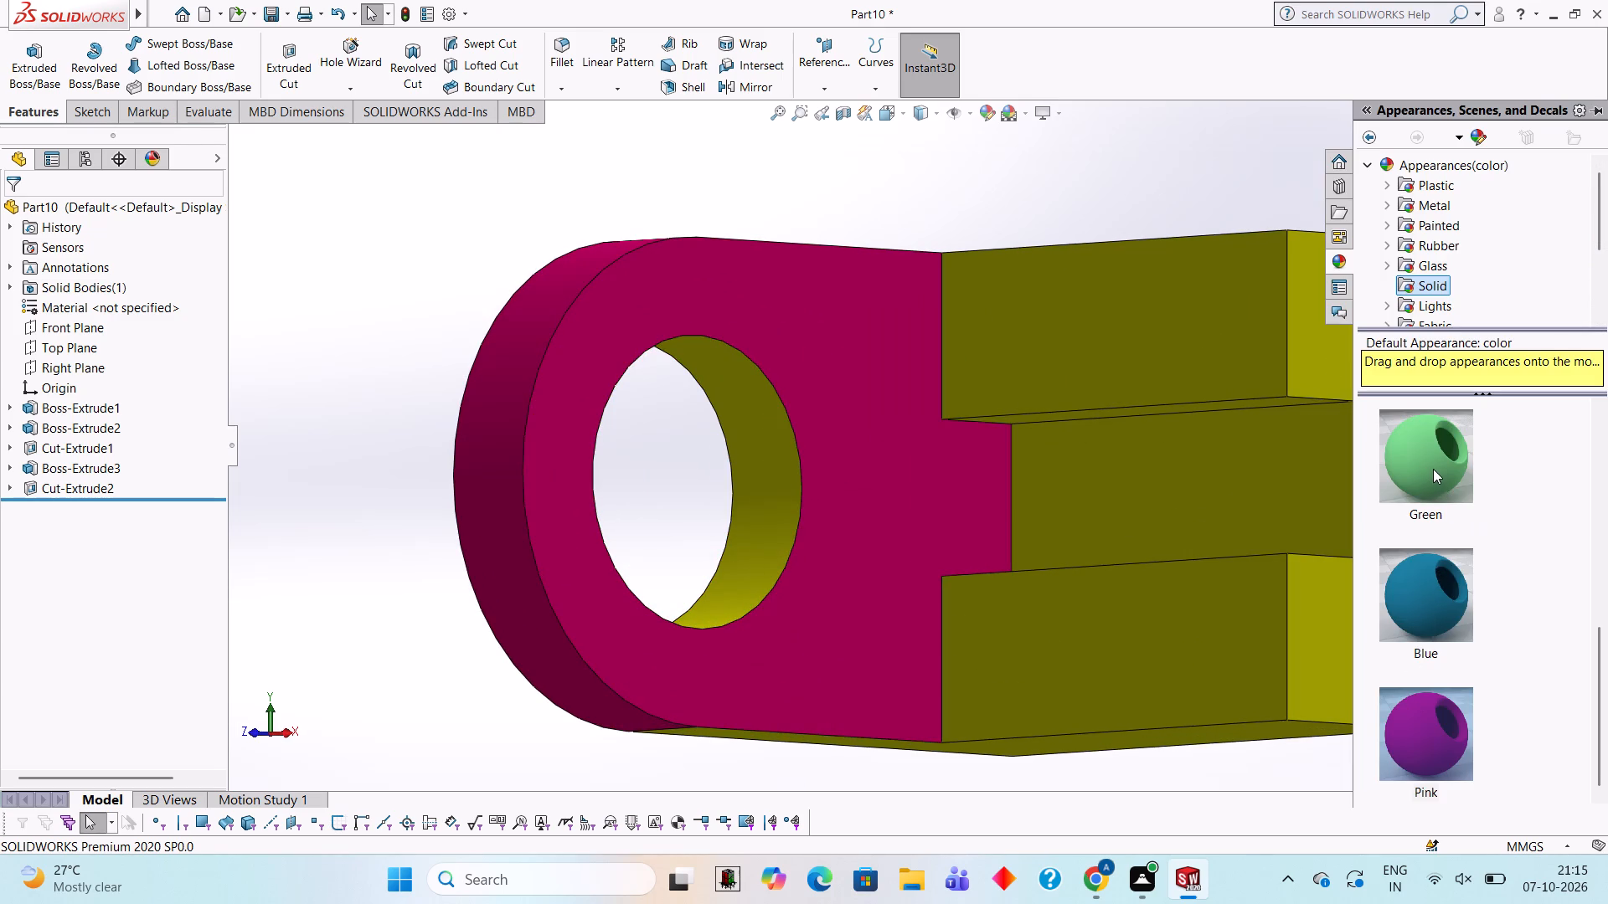
drag(1431, 467, 769, 474)
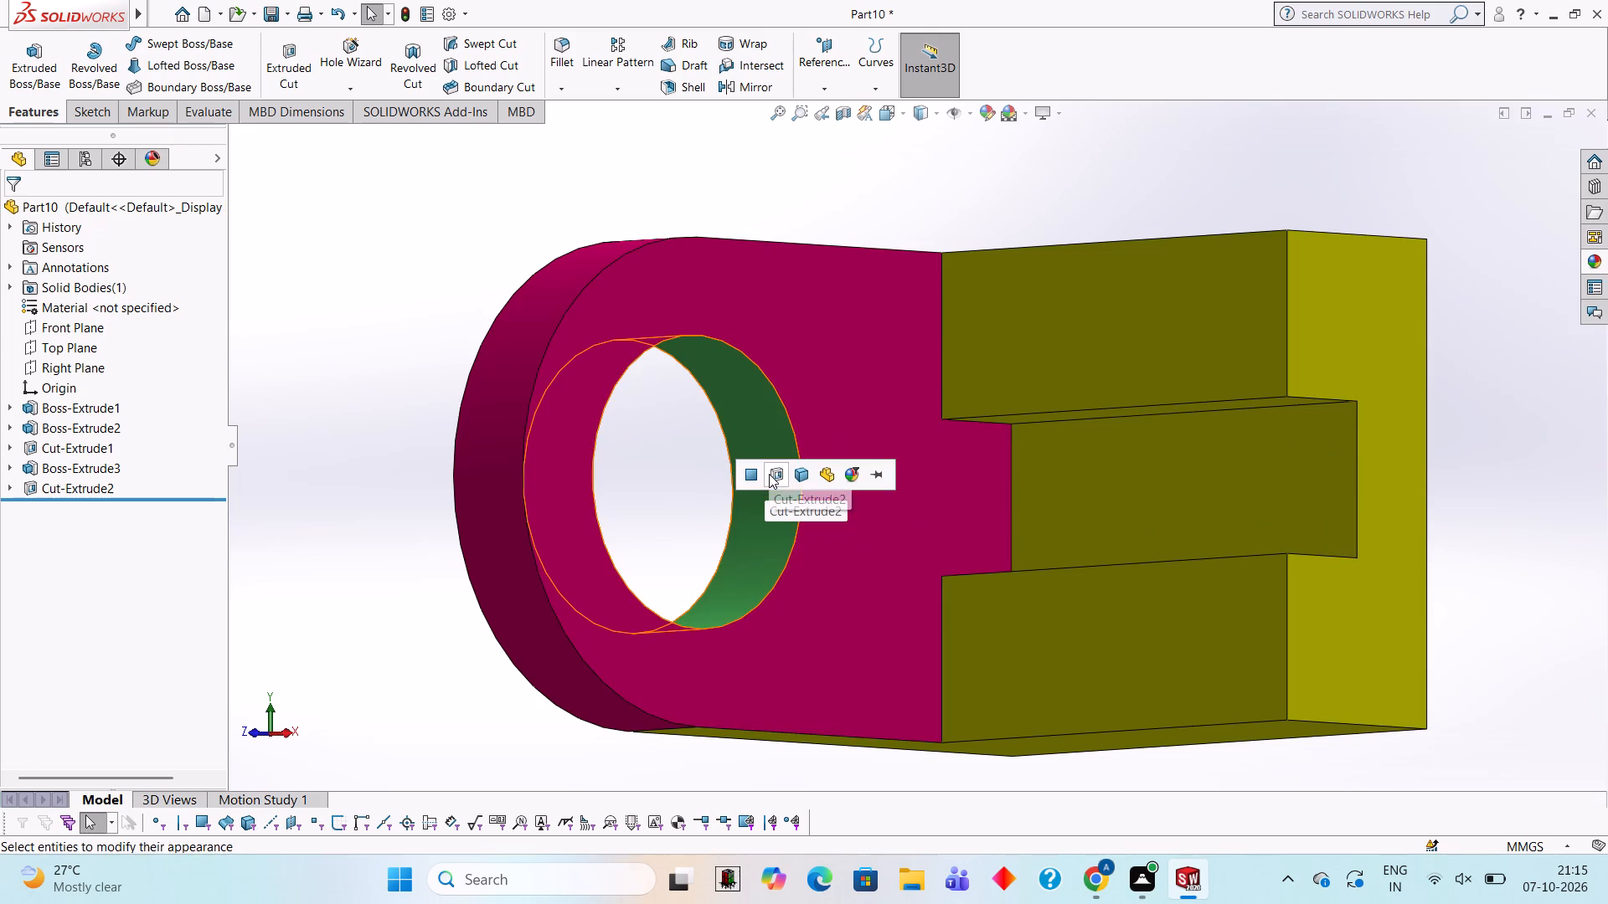
click(769, 474)
Examine the coloured bracket from several angles, checking the lug, its hole and the slotted base.
middle_drag(1023, 433, 1095, 367)
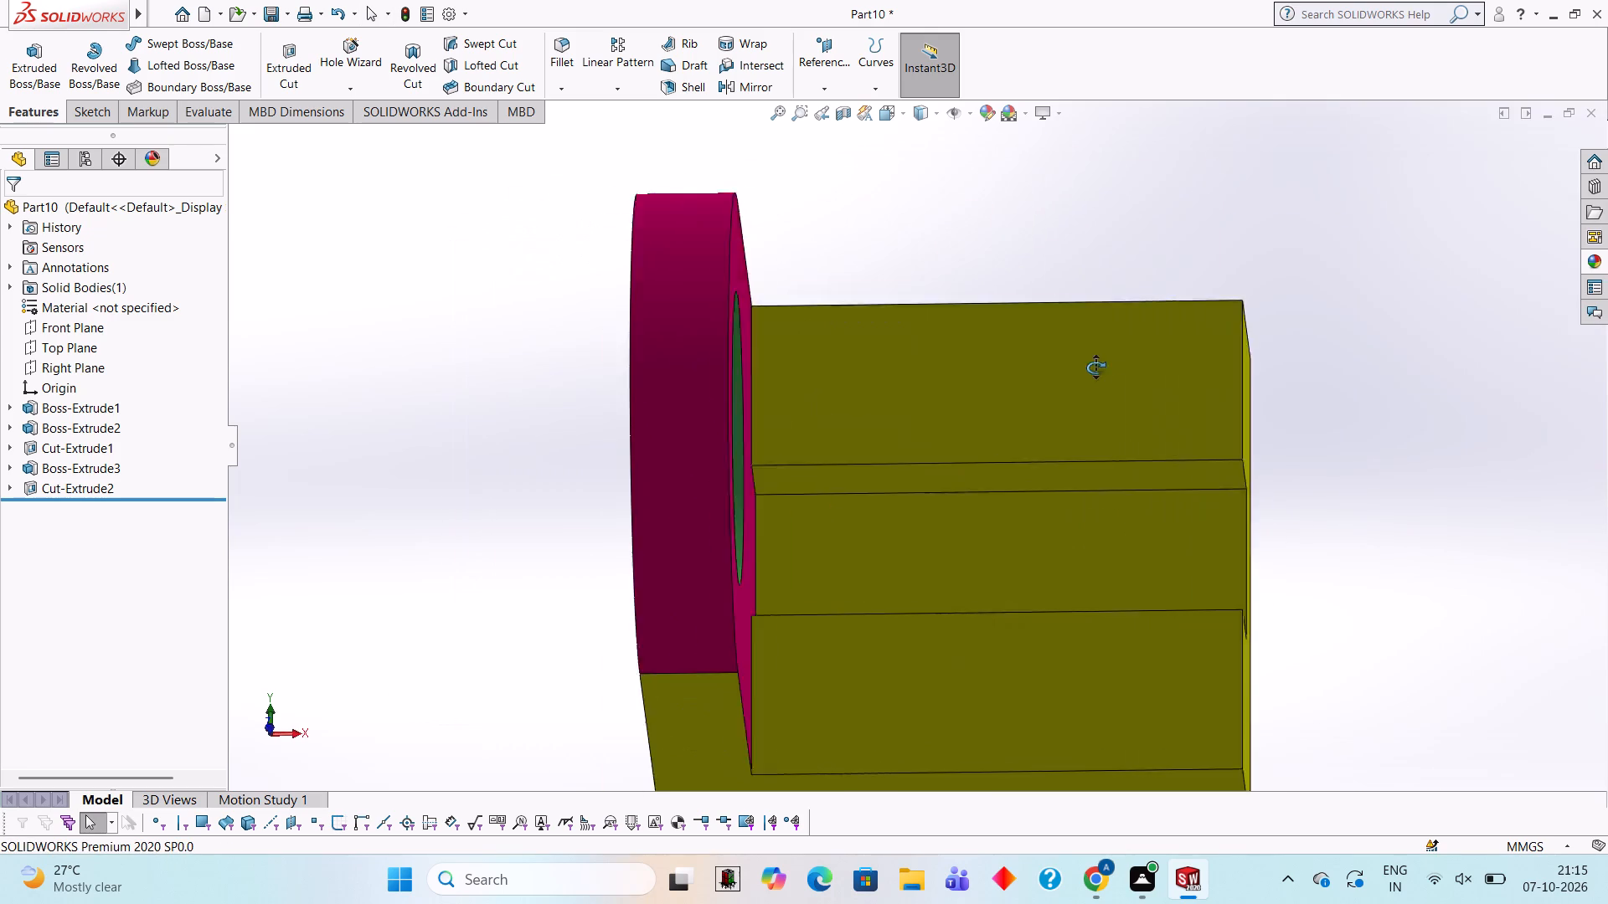
middle_drag(1095, 367, 1090, 295)
scroll(984, 429, up, 3)
middle_drag(971, 433, 991, 541)
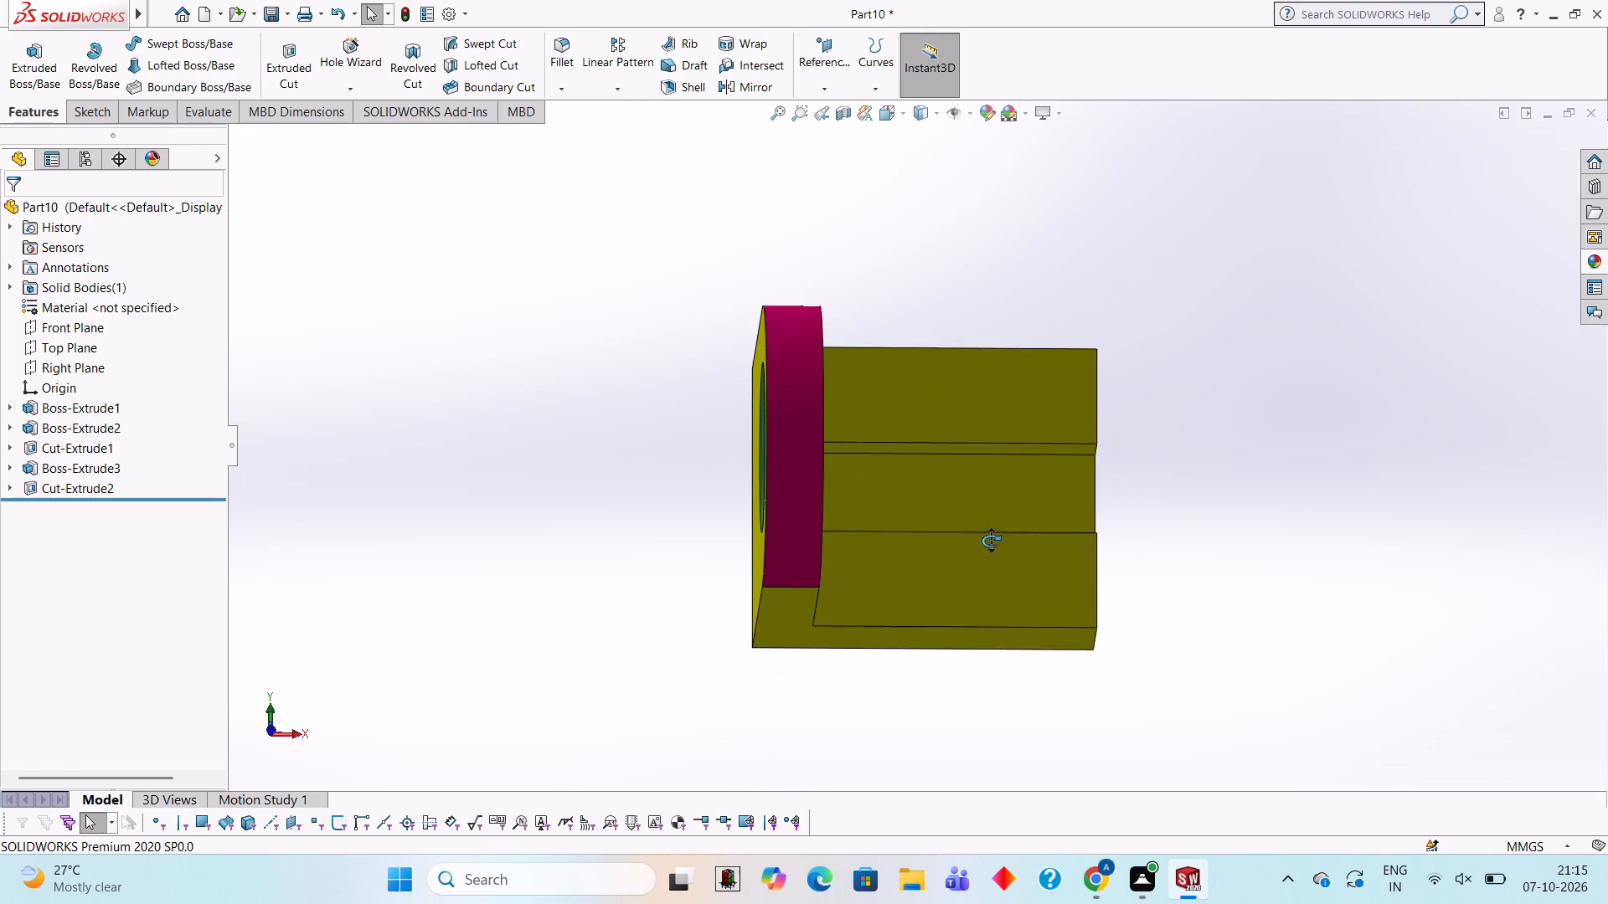
middle_drag(991, 541, 991, 542)
middle_drag(1022, 301, 928, 329)
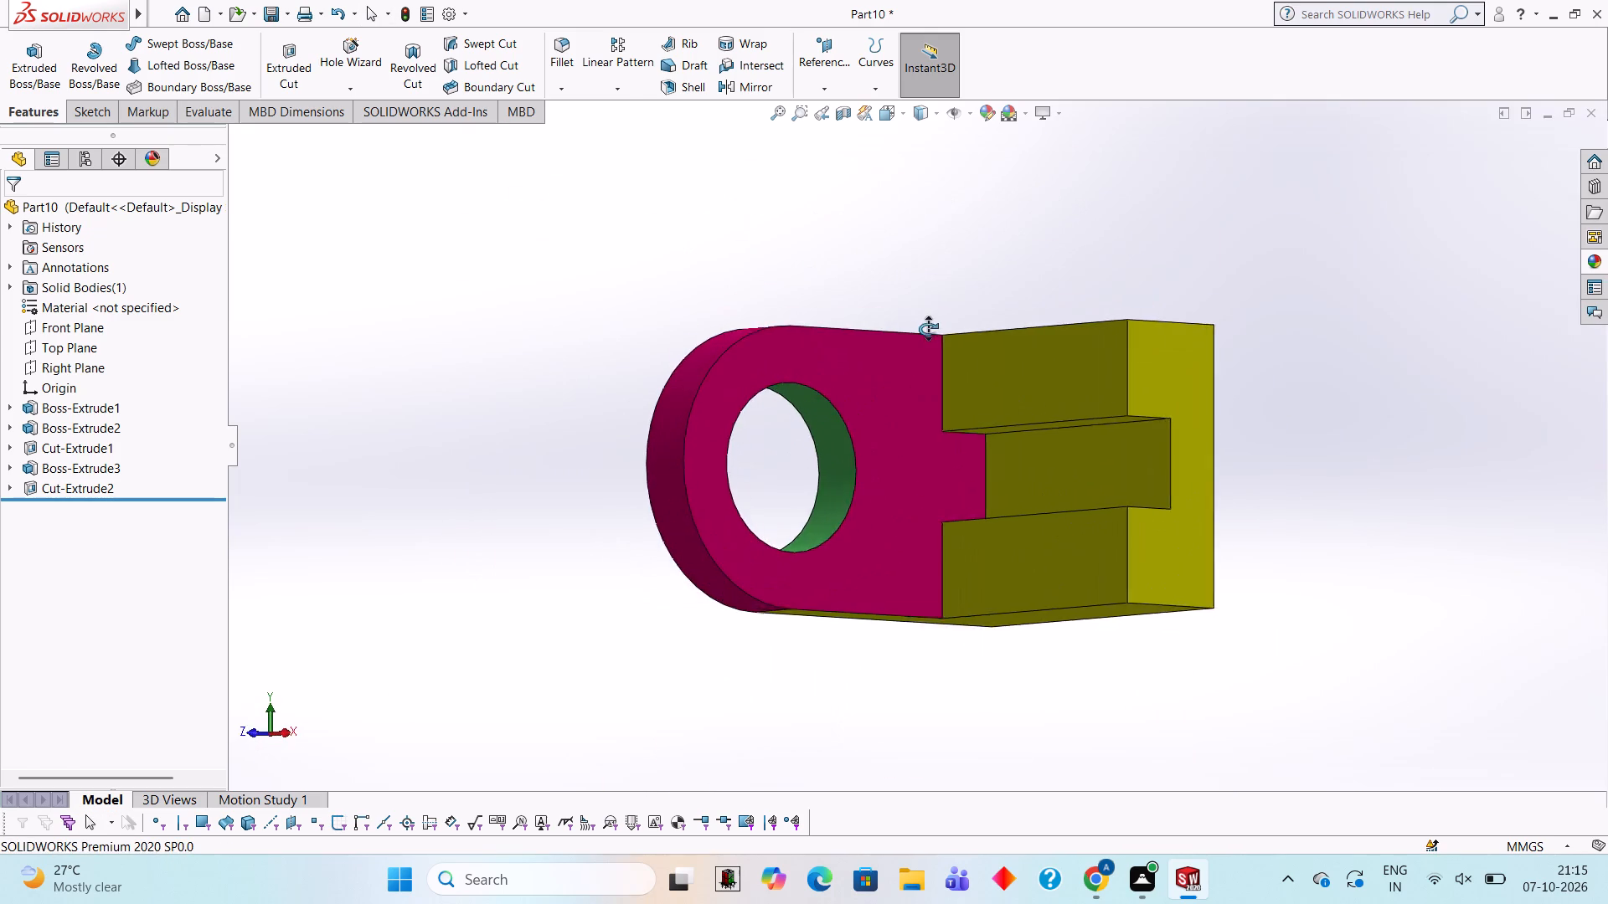
middle_drag(928, 329, 951, 362)
middle_click(951, 362)
middle_drag(951, 362, 938, 359)
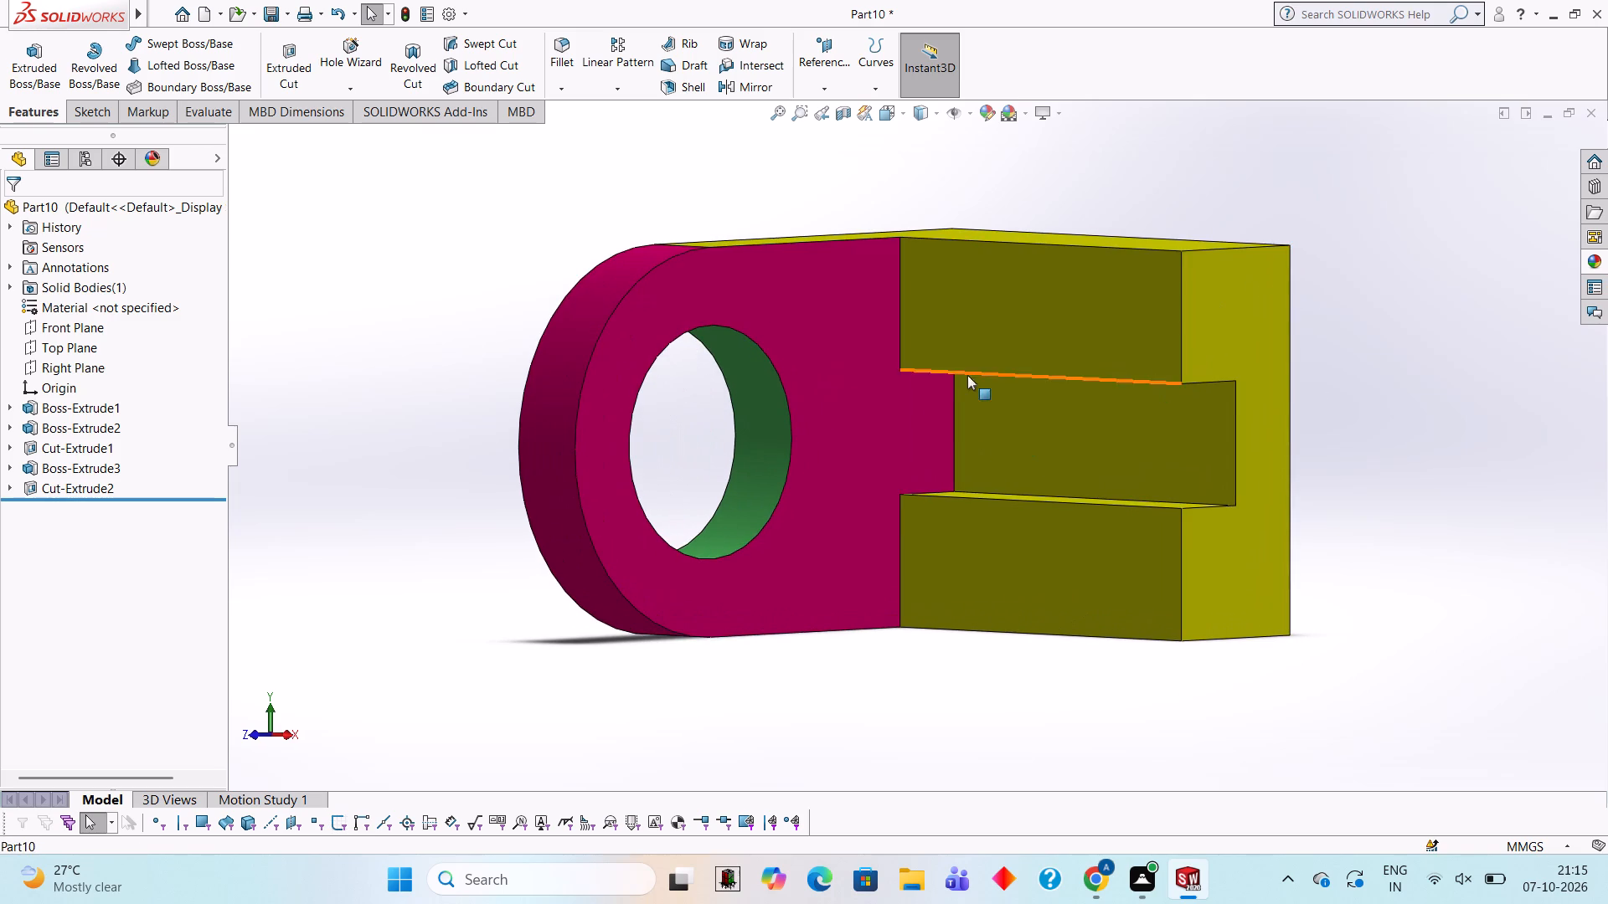
scroll(957, 380, up, 1)
scroll(993, 584, up, 1)
middle_drag(987, 577, 977, 389)
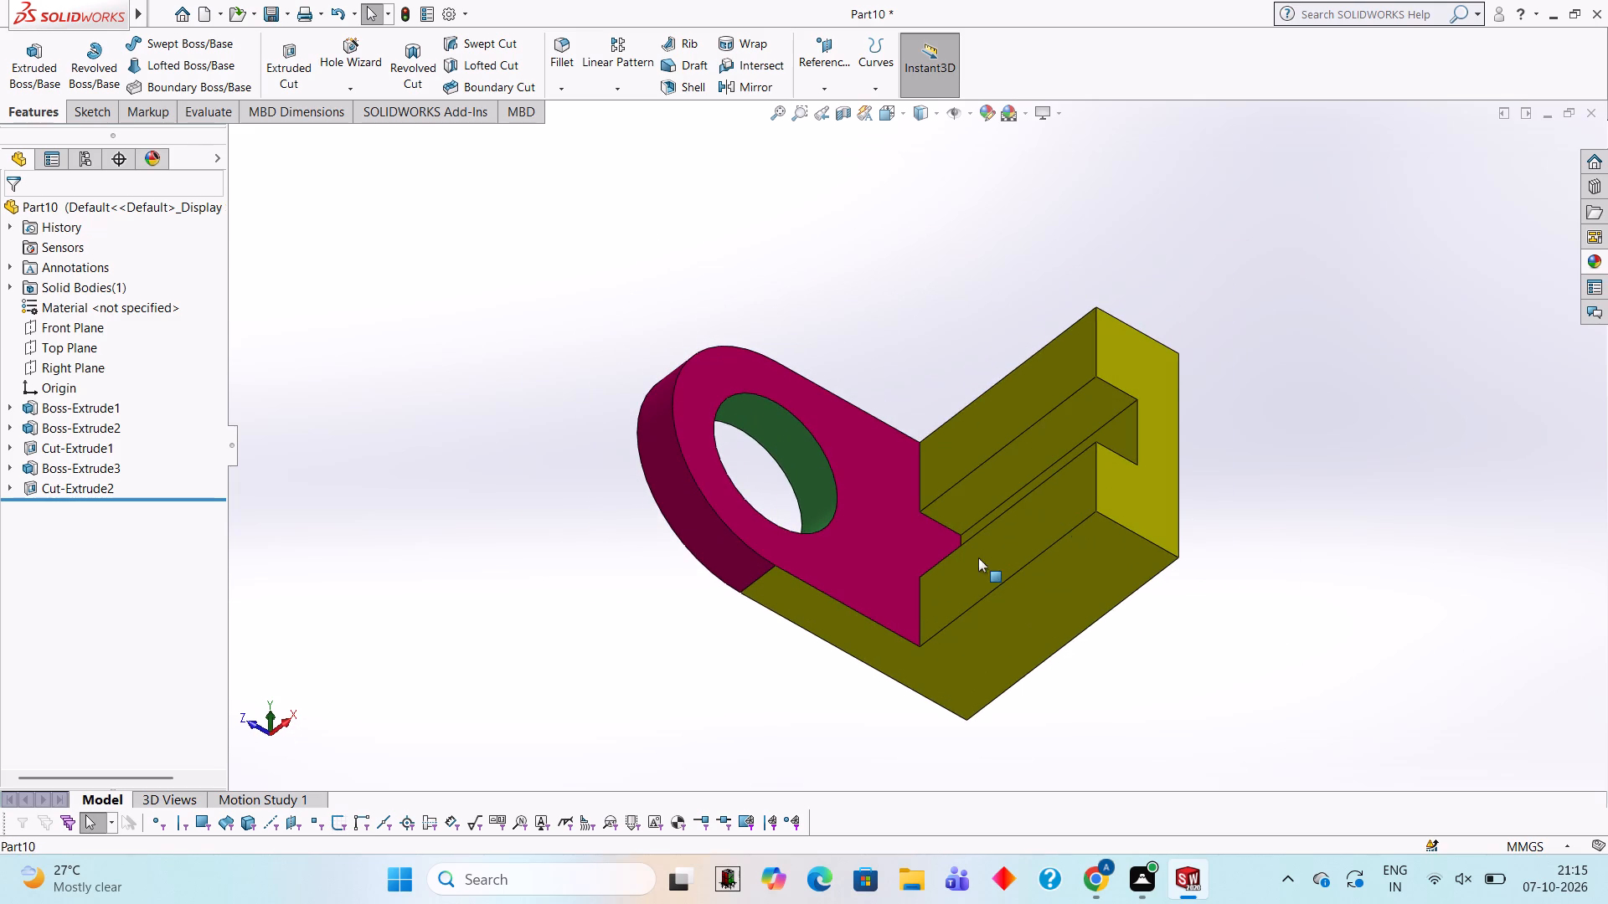
Apply the solid Green appearance to the base extrusion feature, Boss-Extrude1.
click(1585, 261)
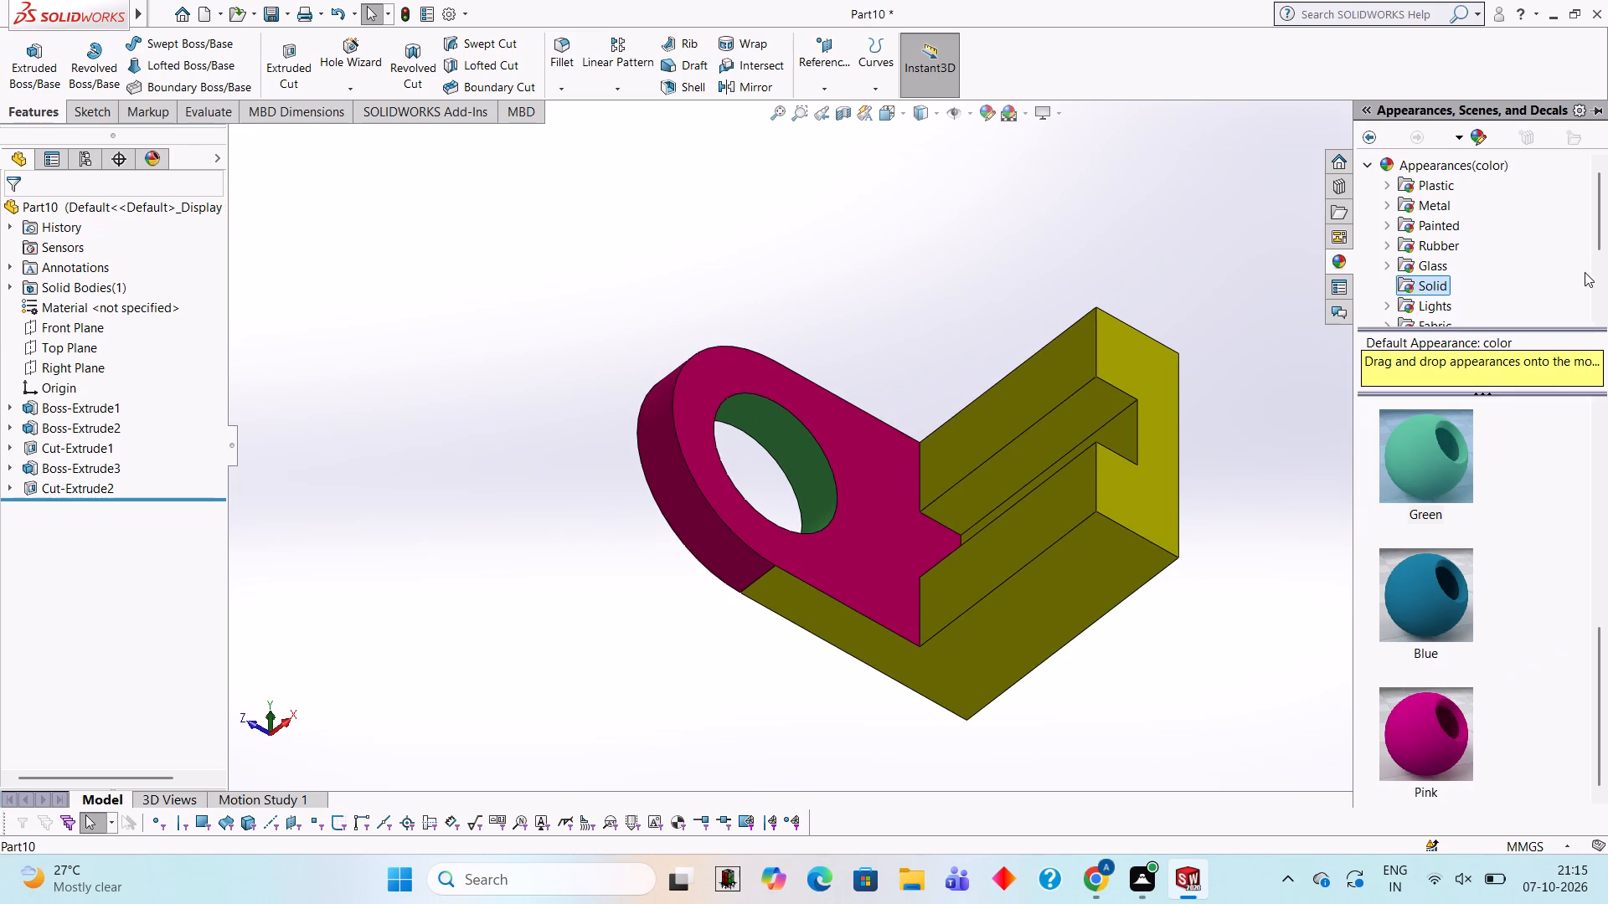
scroll(1384, 496, up, 3)
scroll(1437, 488, down, 1)
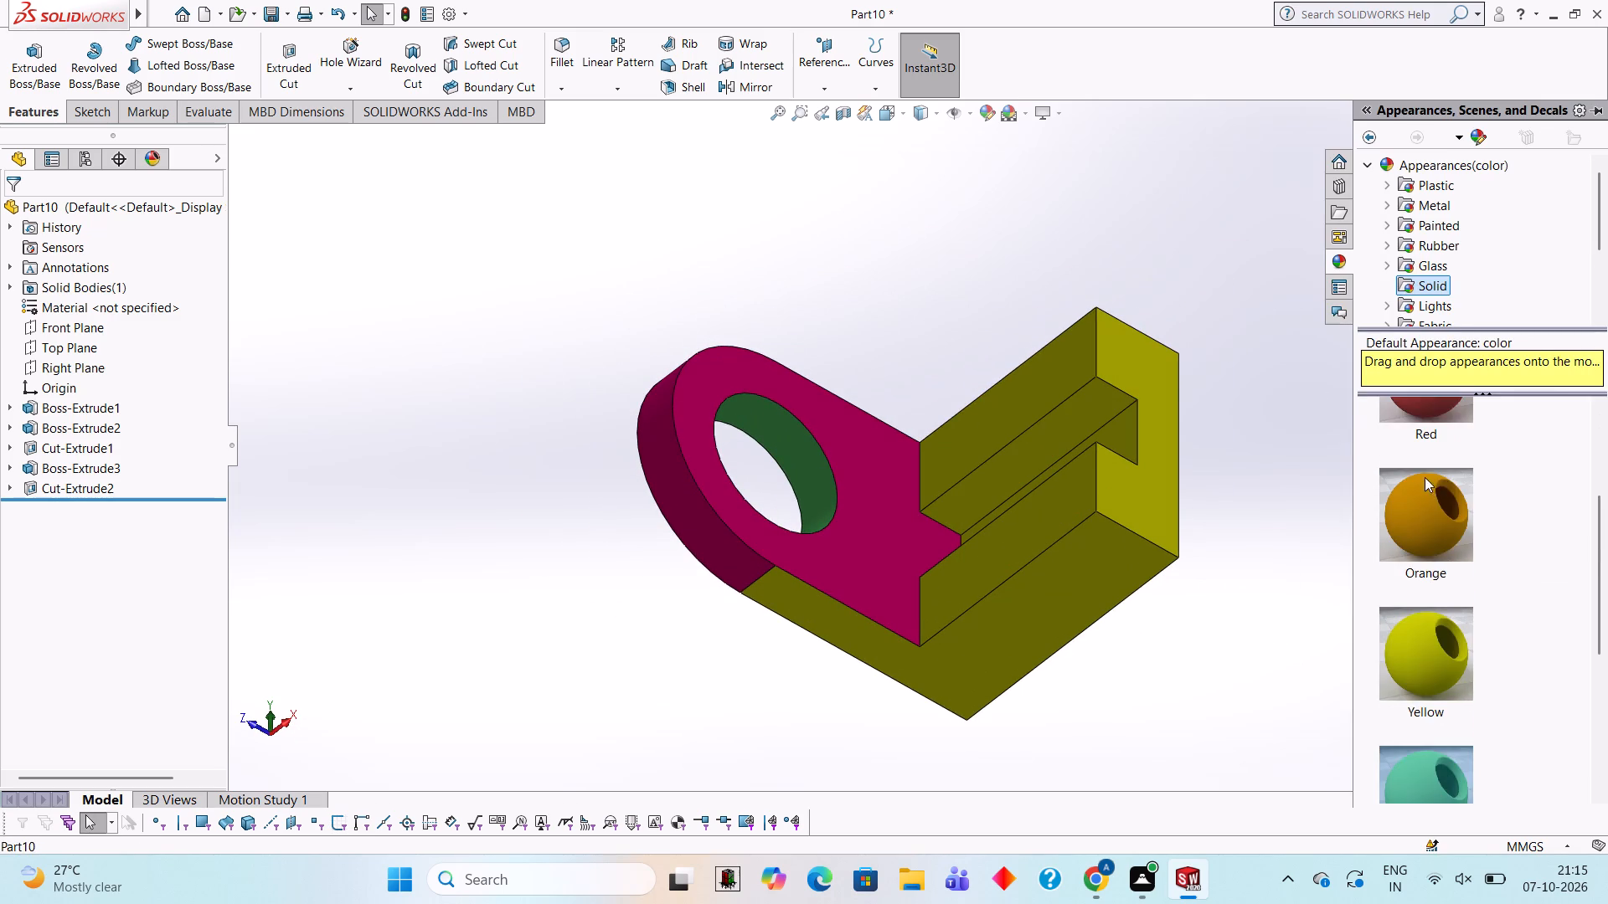
scroll(1426, 475, down, 1)
scroll(1428, 466, up, 3)
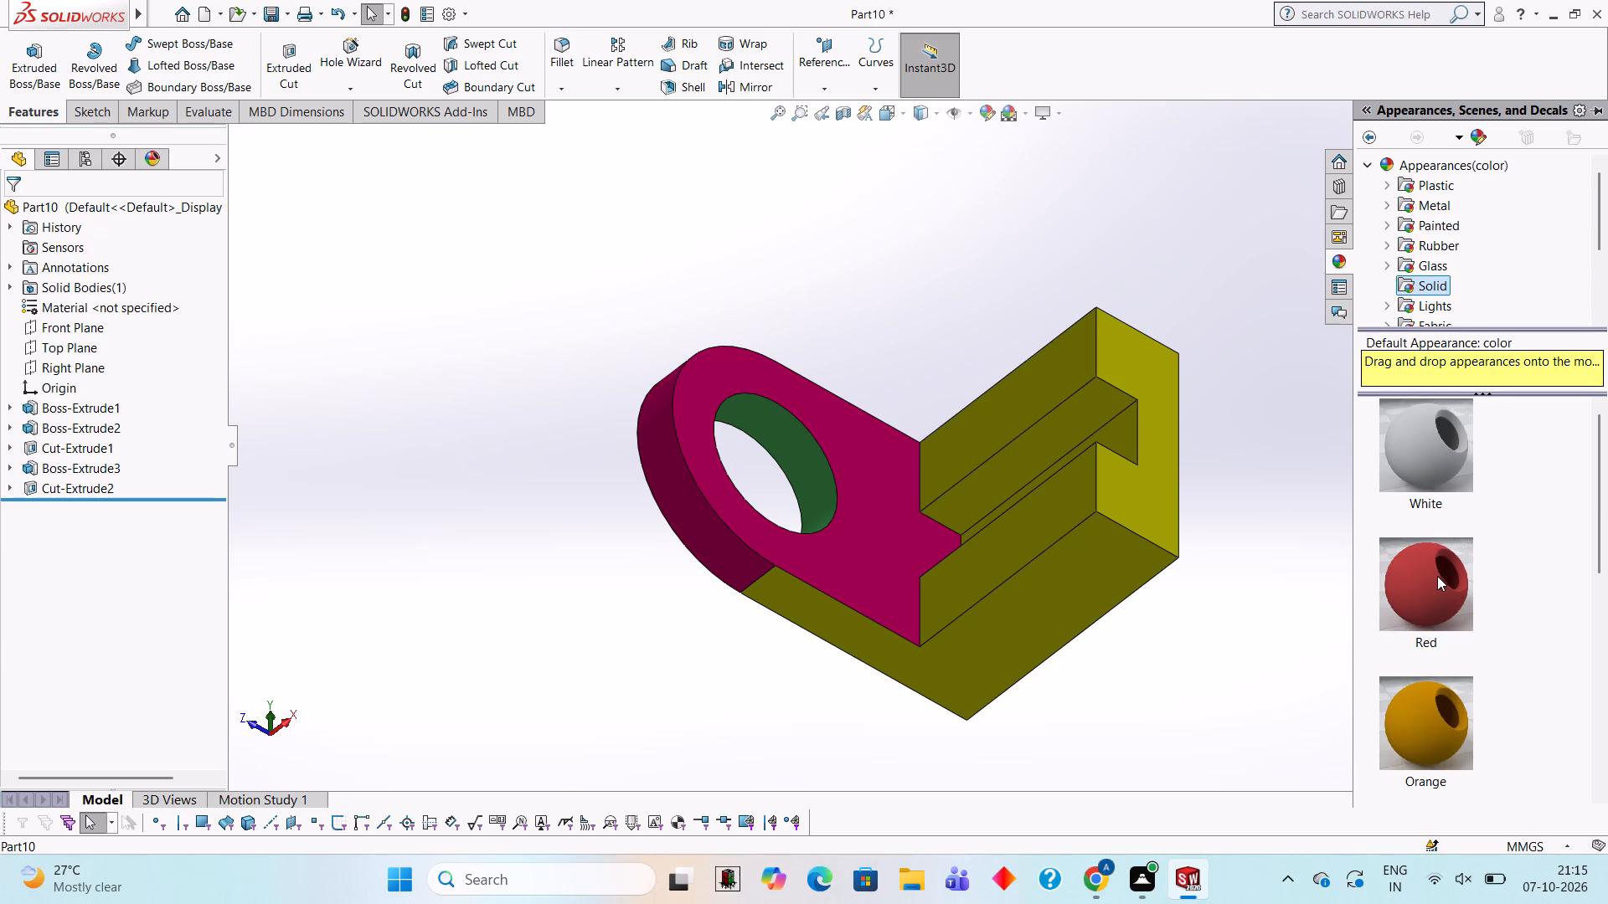
drag(1437, 573, 1593, 501)
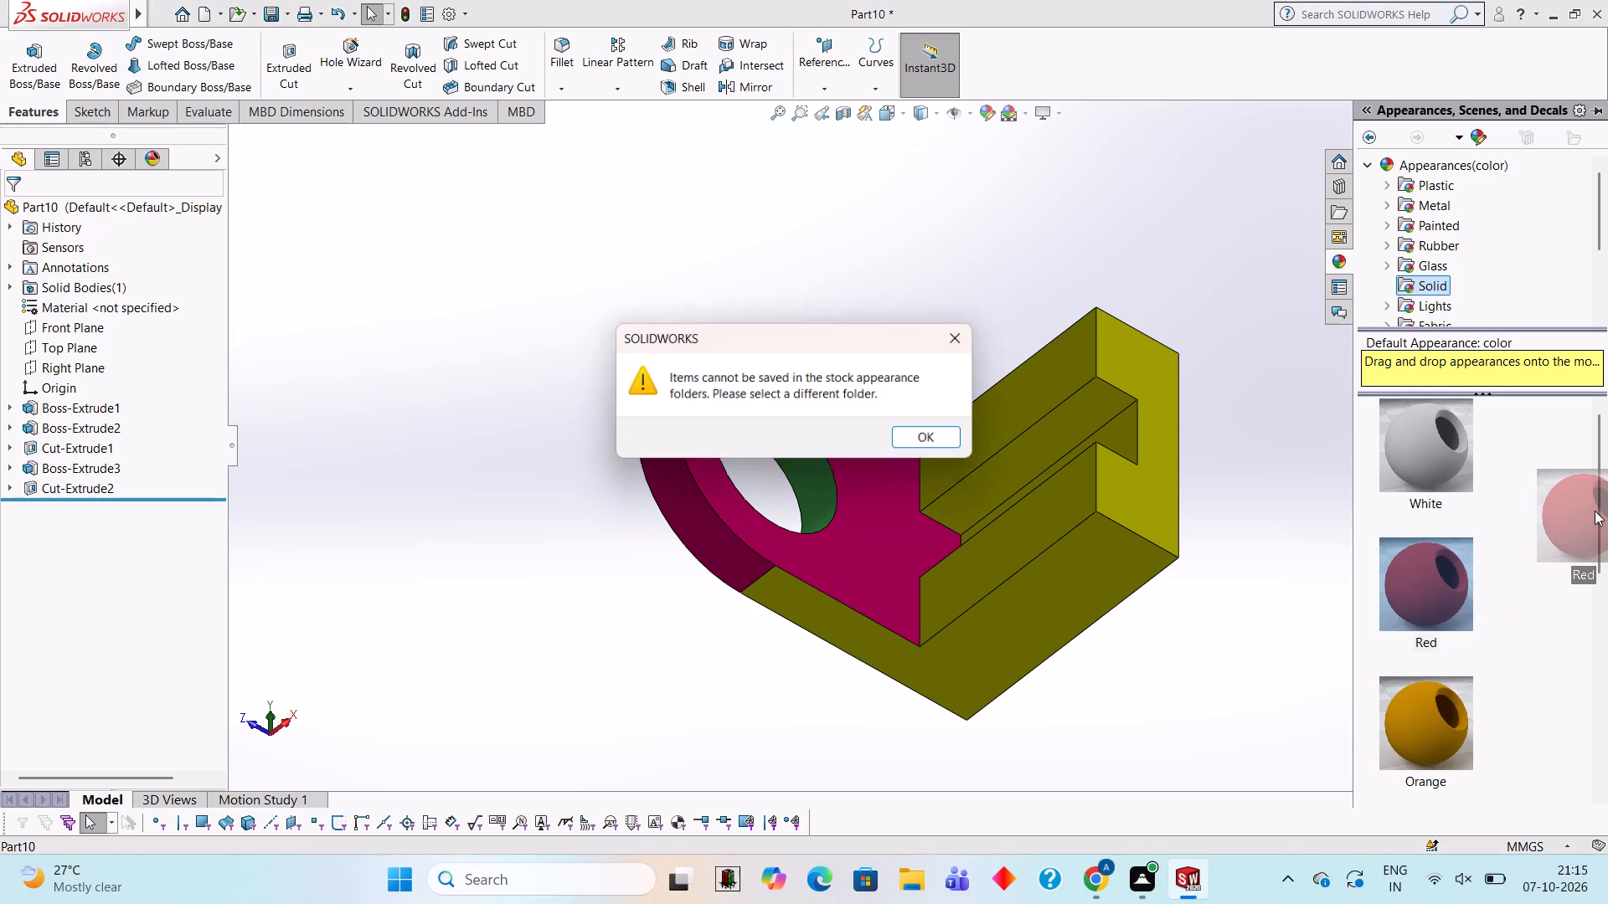
key(Escape)
scroll(1439, 521, down, 2)
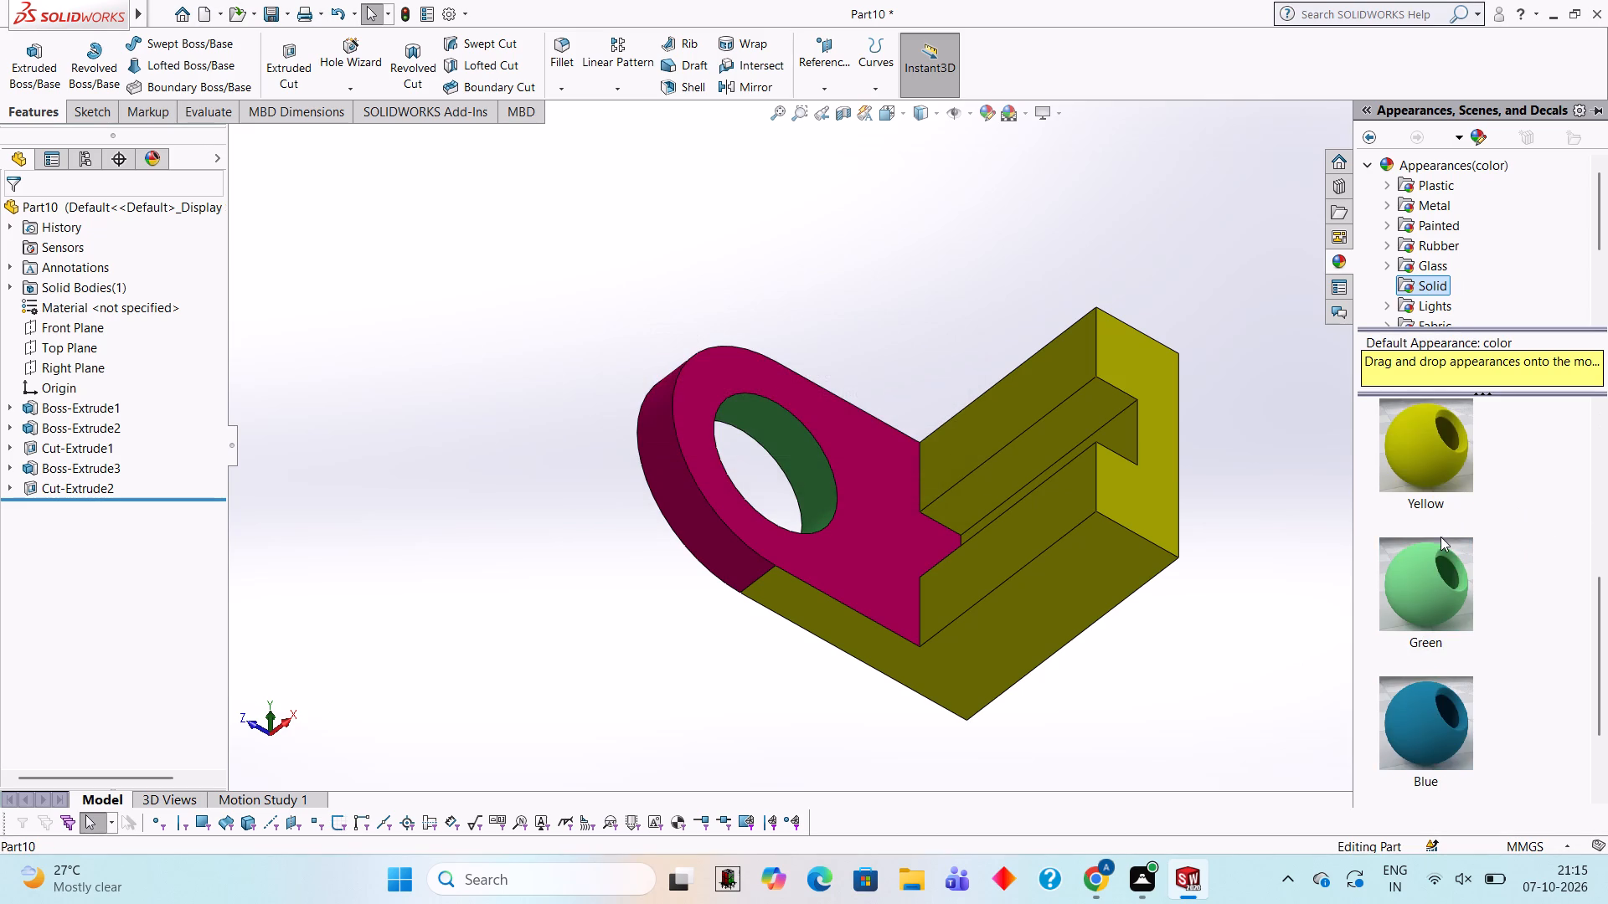
drag(1434, 586, 1338, 631)
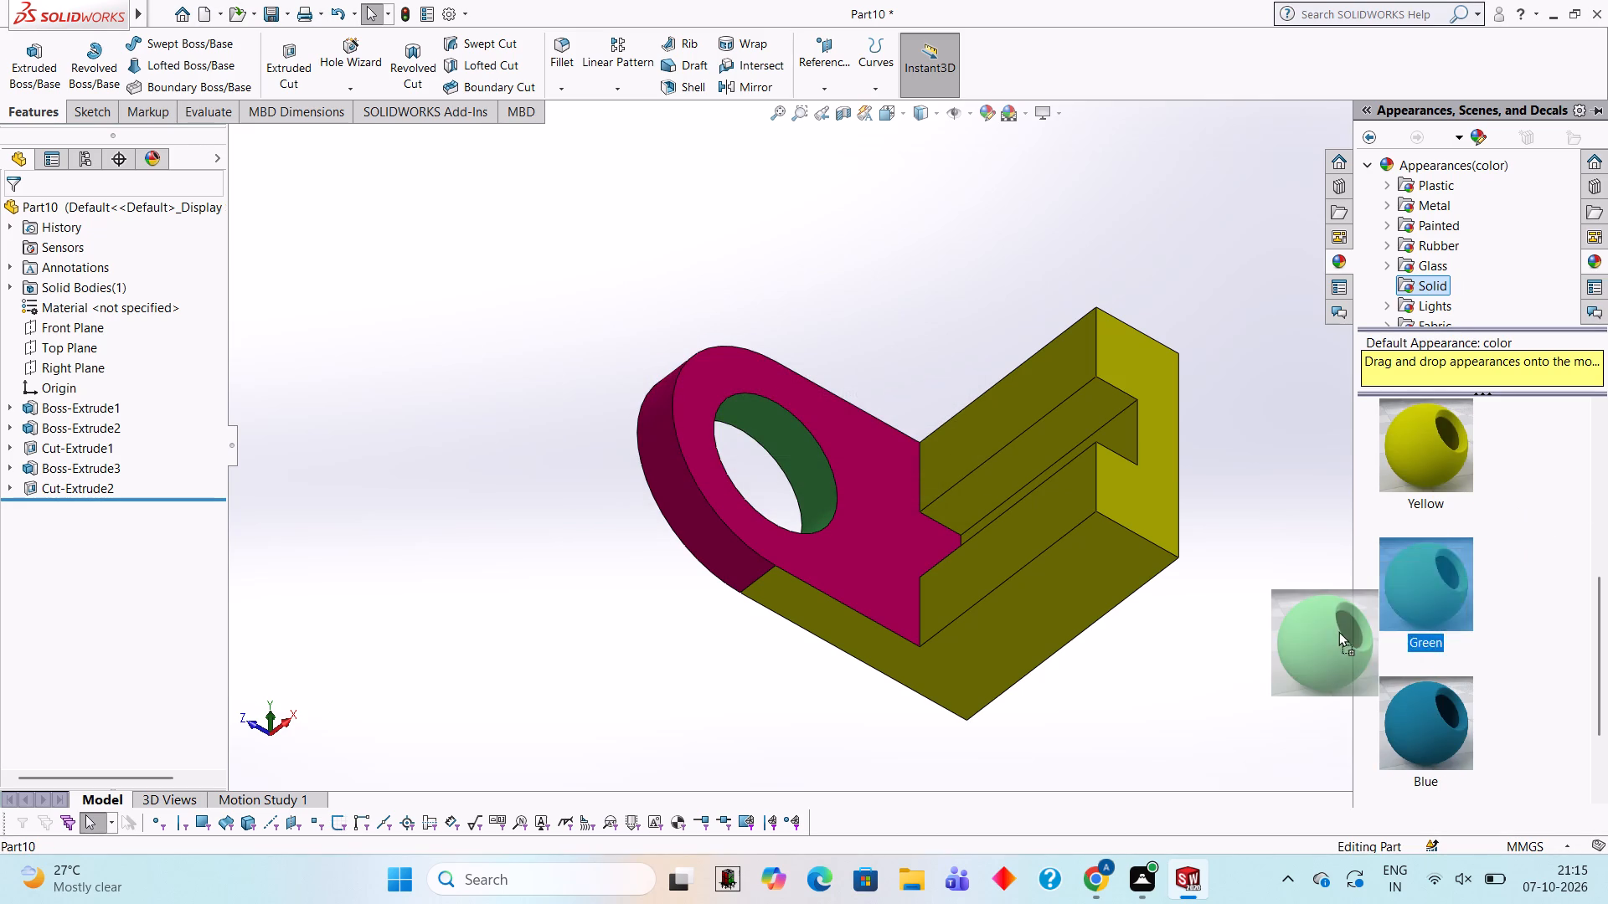
drag(1338, 631, 1075, 588)
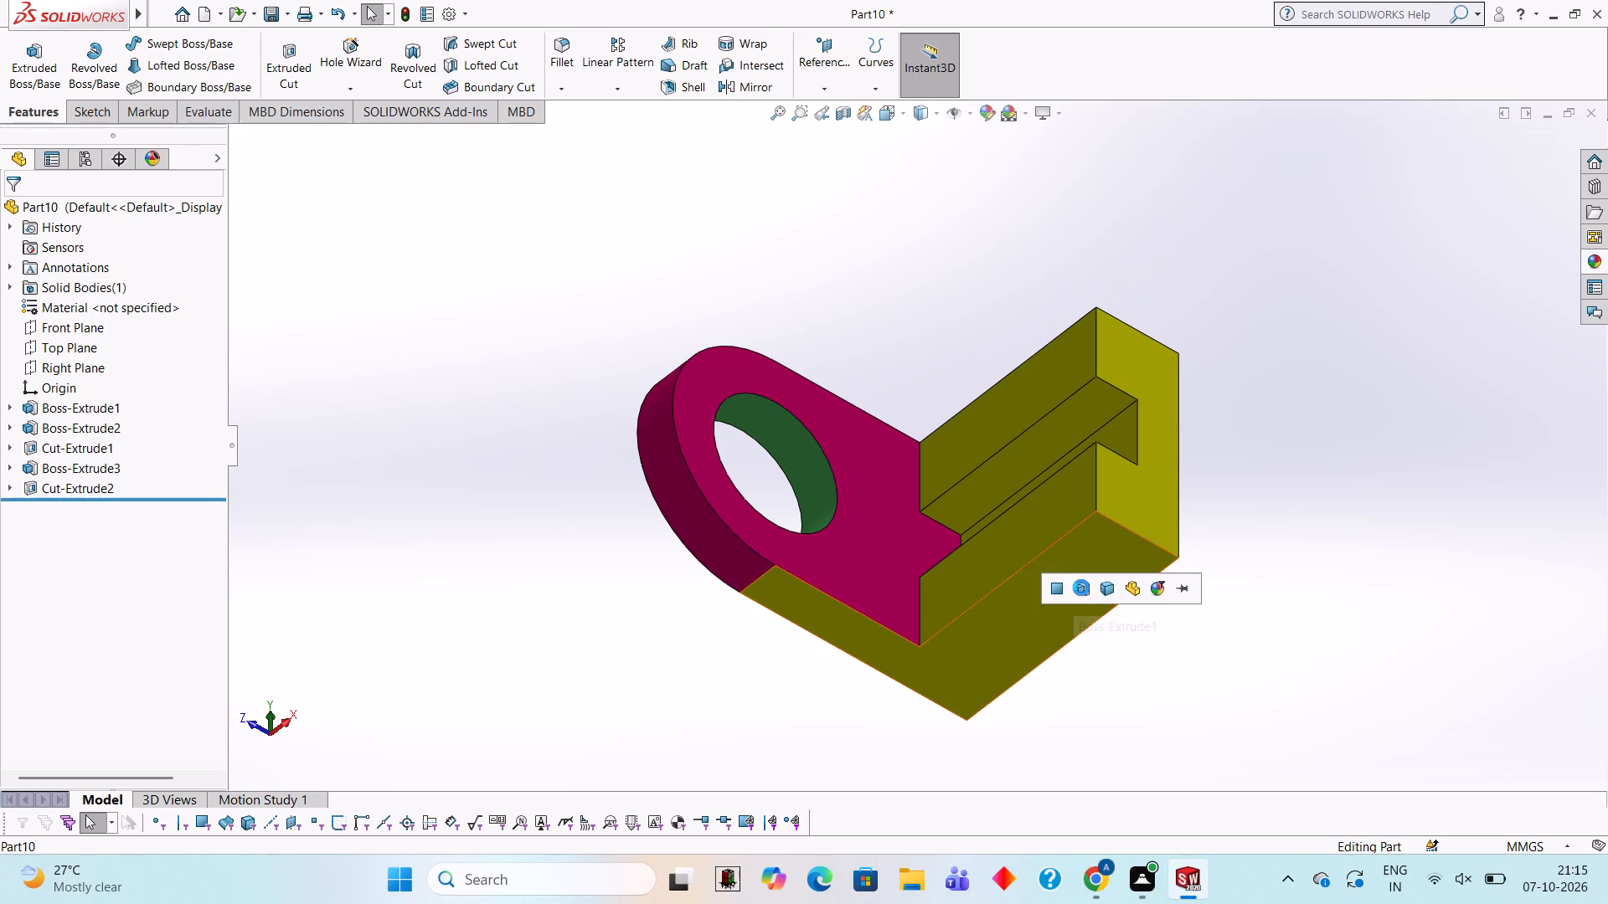
click(1080, 586)
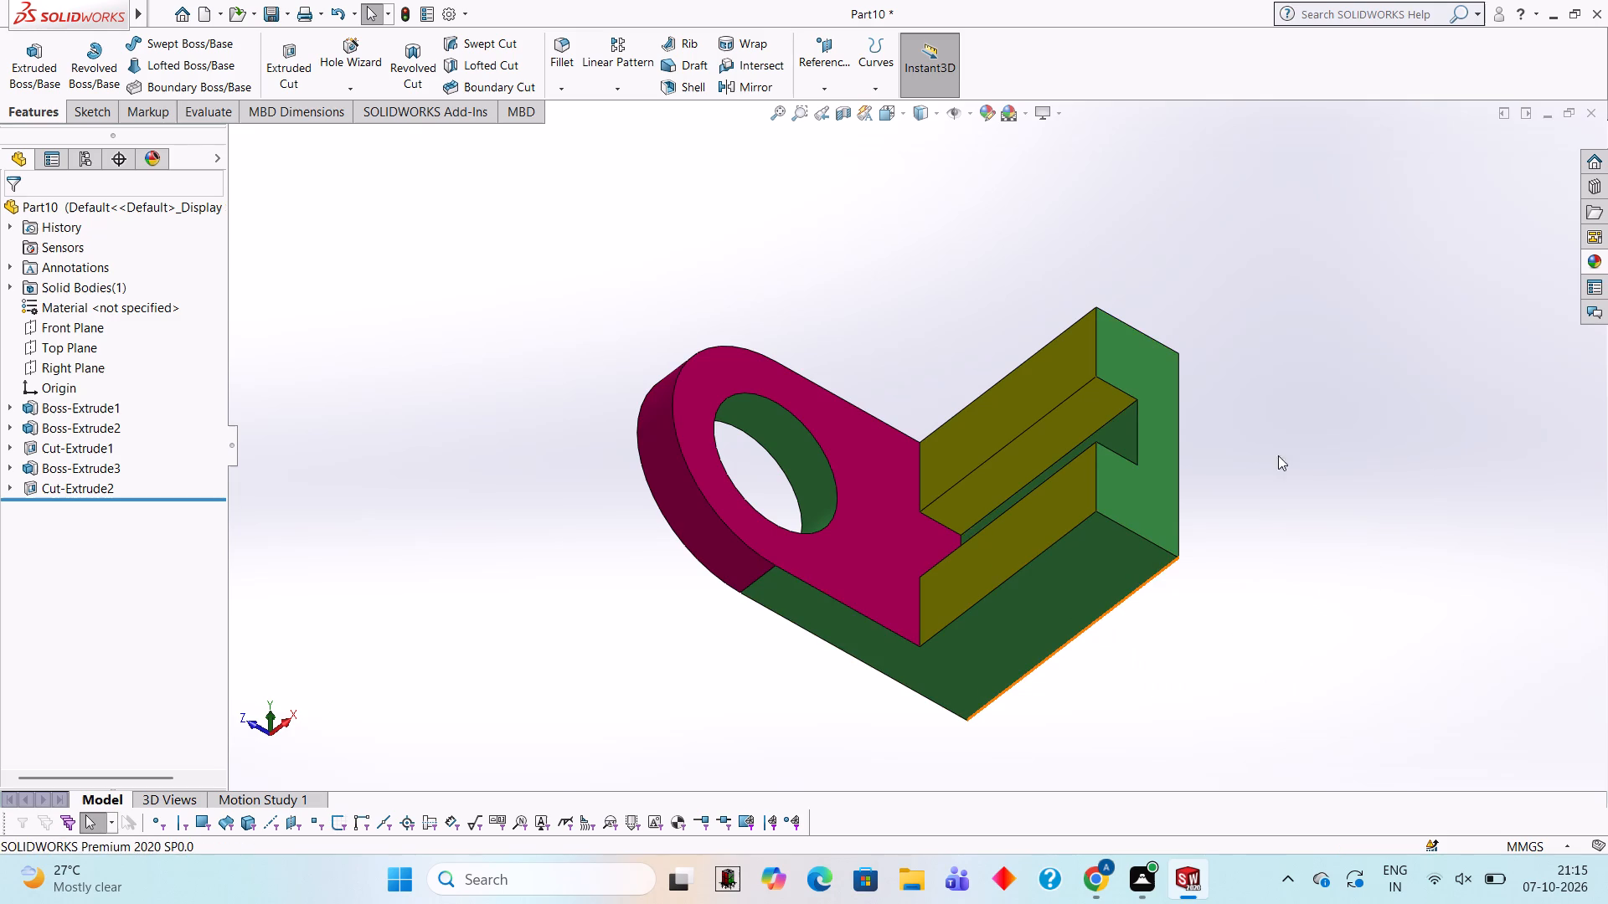
Apply the solid Pink appearance to only the inner back face of the slot in the base.
middle_drag(1169, 318, 1149, 501)
scroll(1028, 426, down, 2)
middle_drag(1082, 429, 1126, 384)
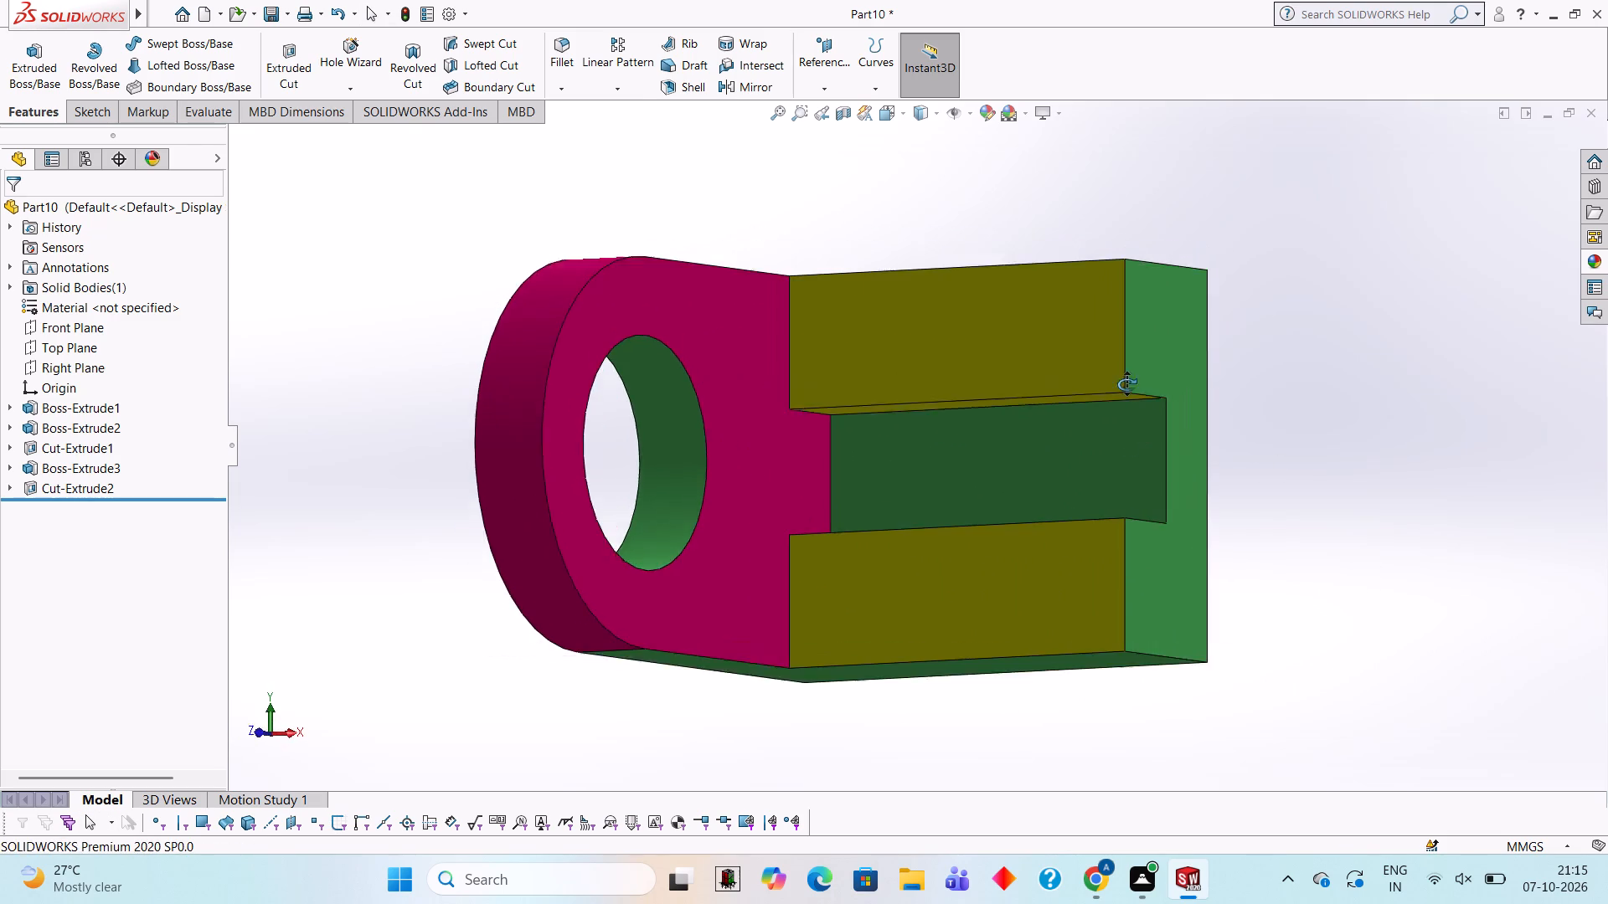
middle_drag(1126, 384, 1125, 372)
middle_drag(1324, 397, 1301, 352)
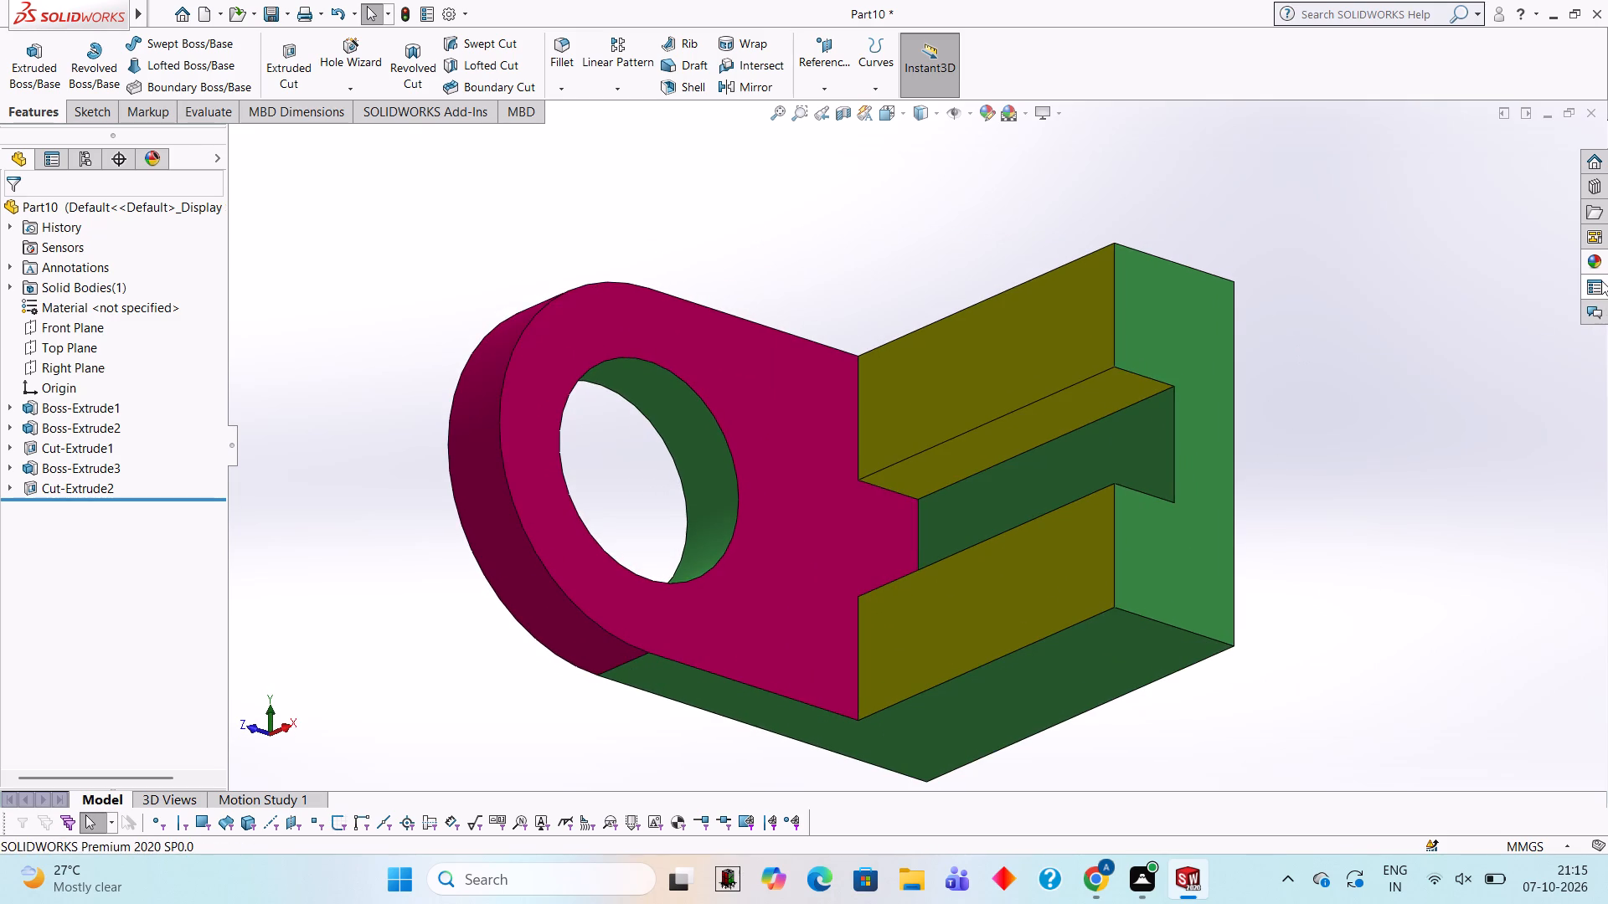
click(1588, 268)
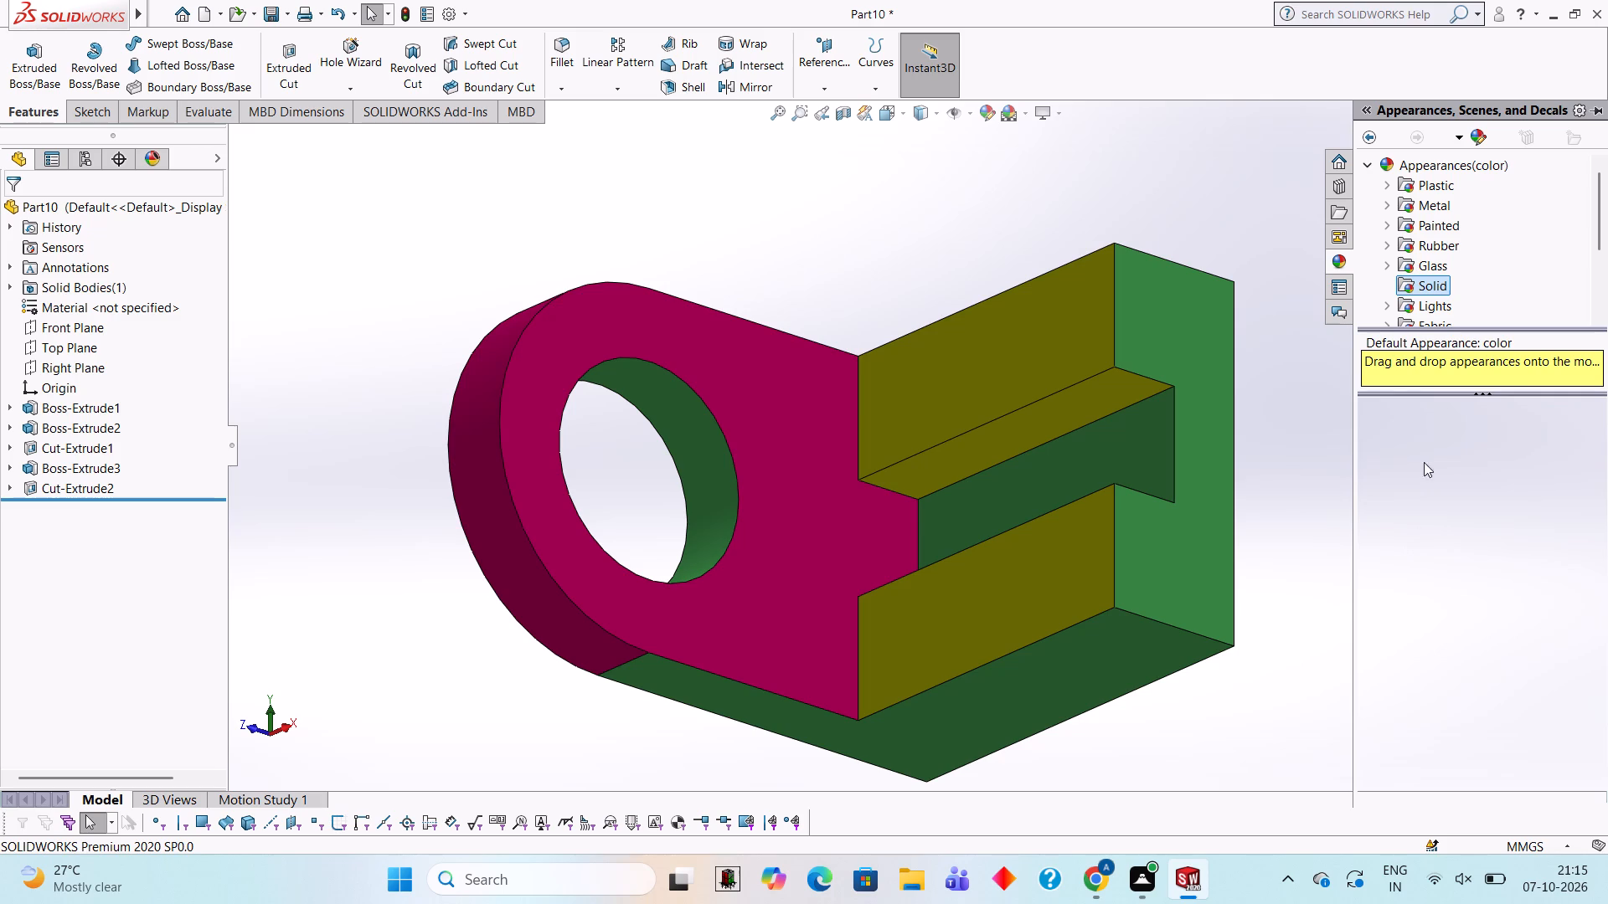
scroll(1421, 460, down, 4)
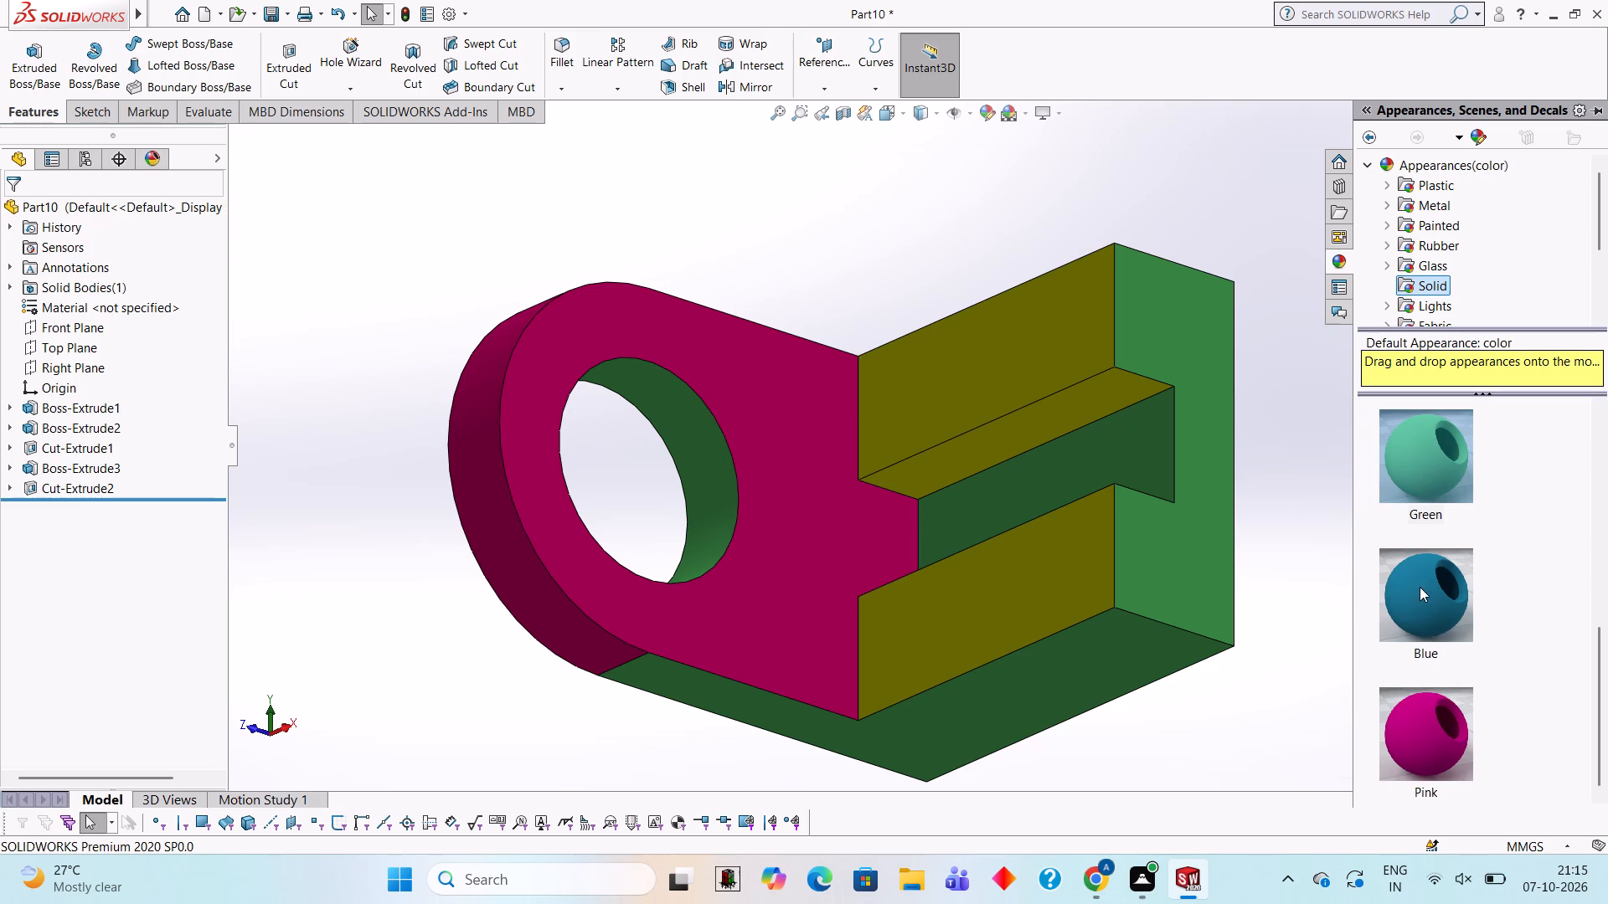
scroll(1418, 562, up, 2)
scroll(1418, 562, down, 2)
drag(1432, 689, 1380, 643)
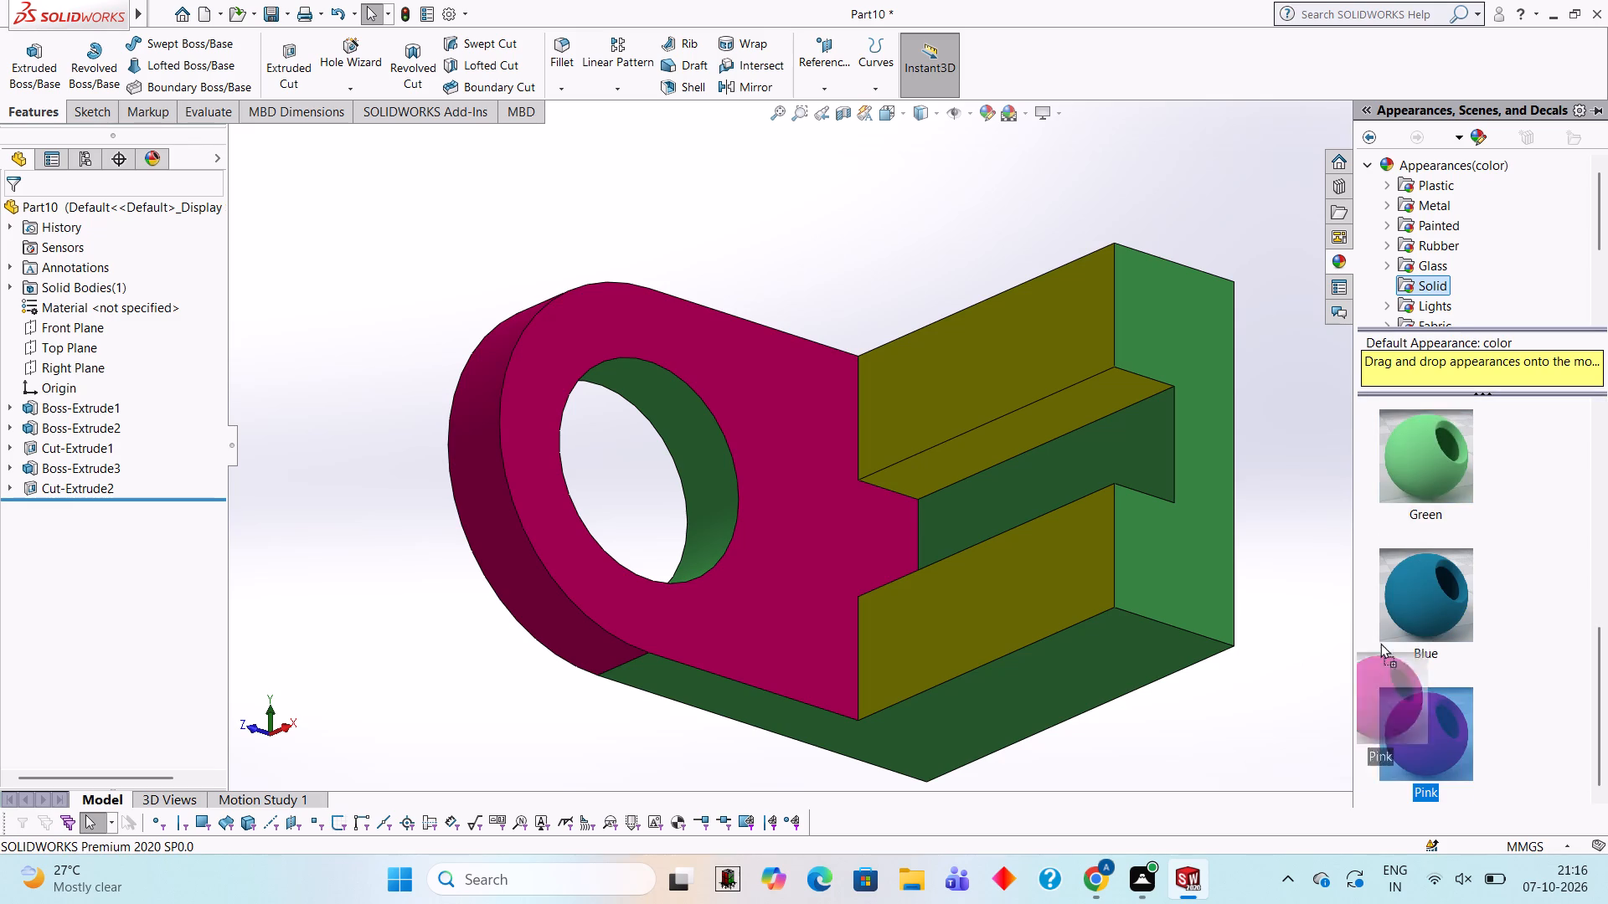
drag(1380, 643, 1146, 385)
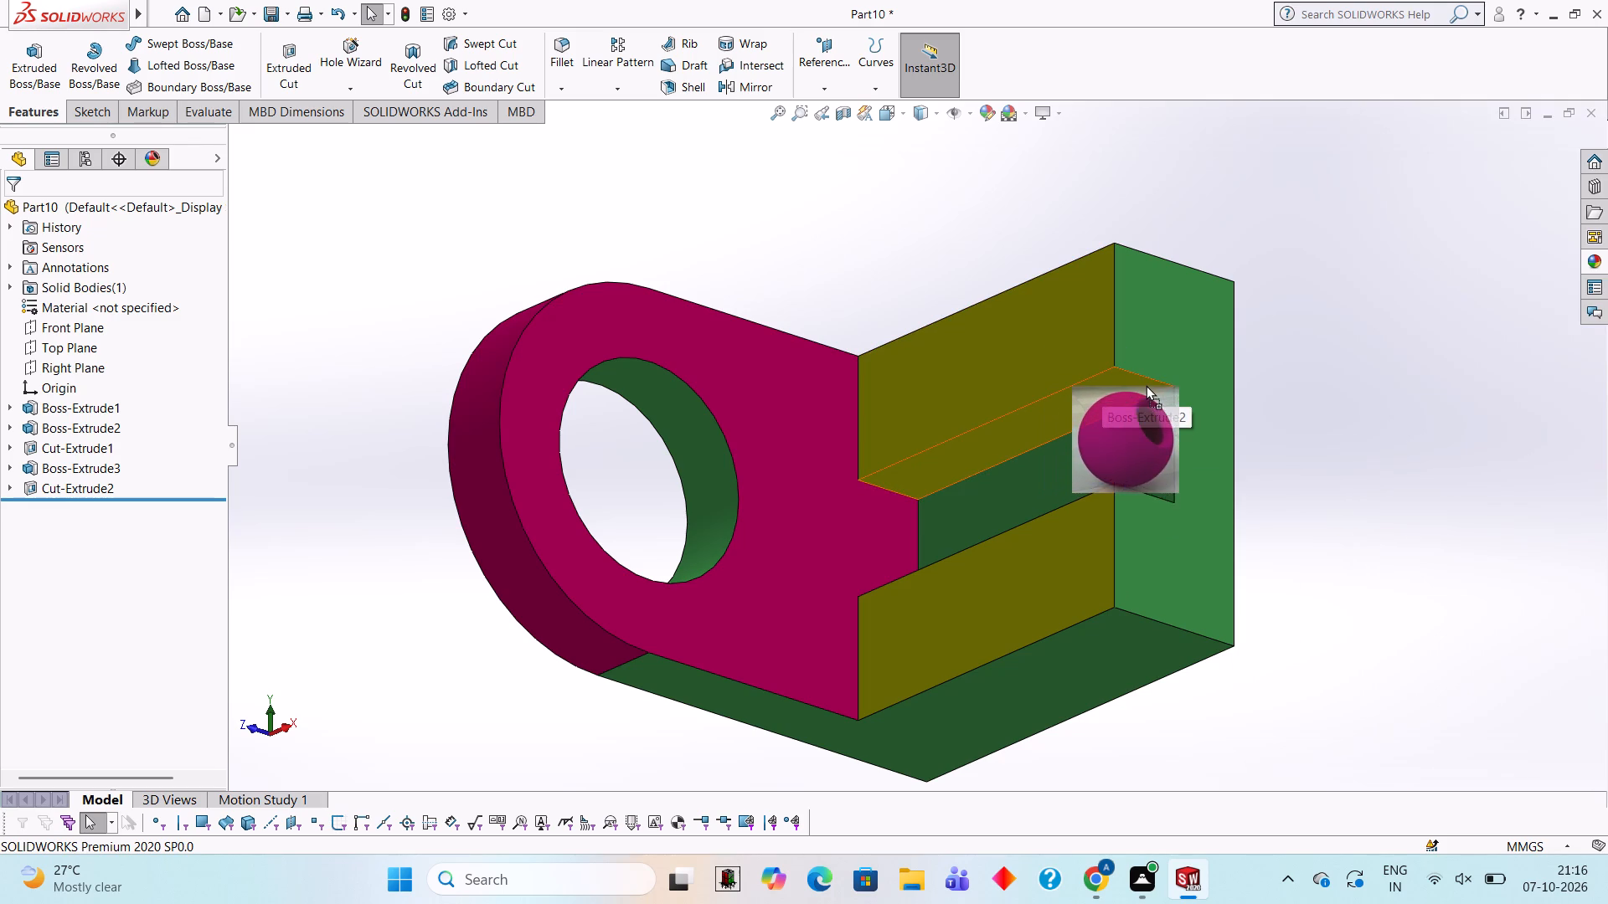
drag(1146, 385, 1156, 407)
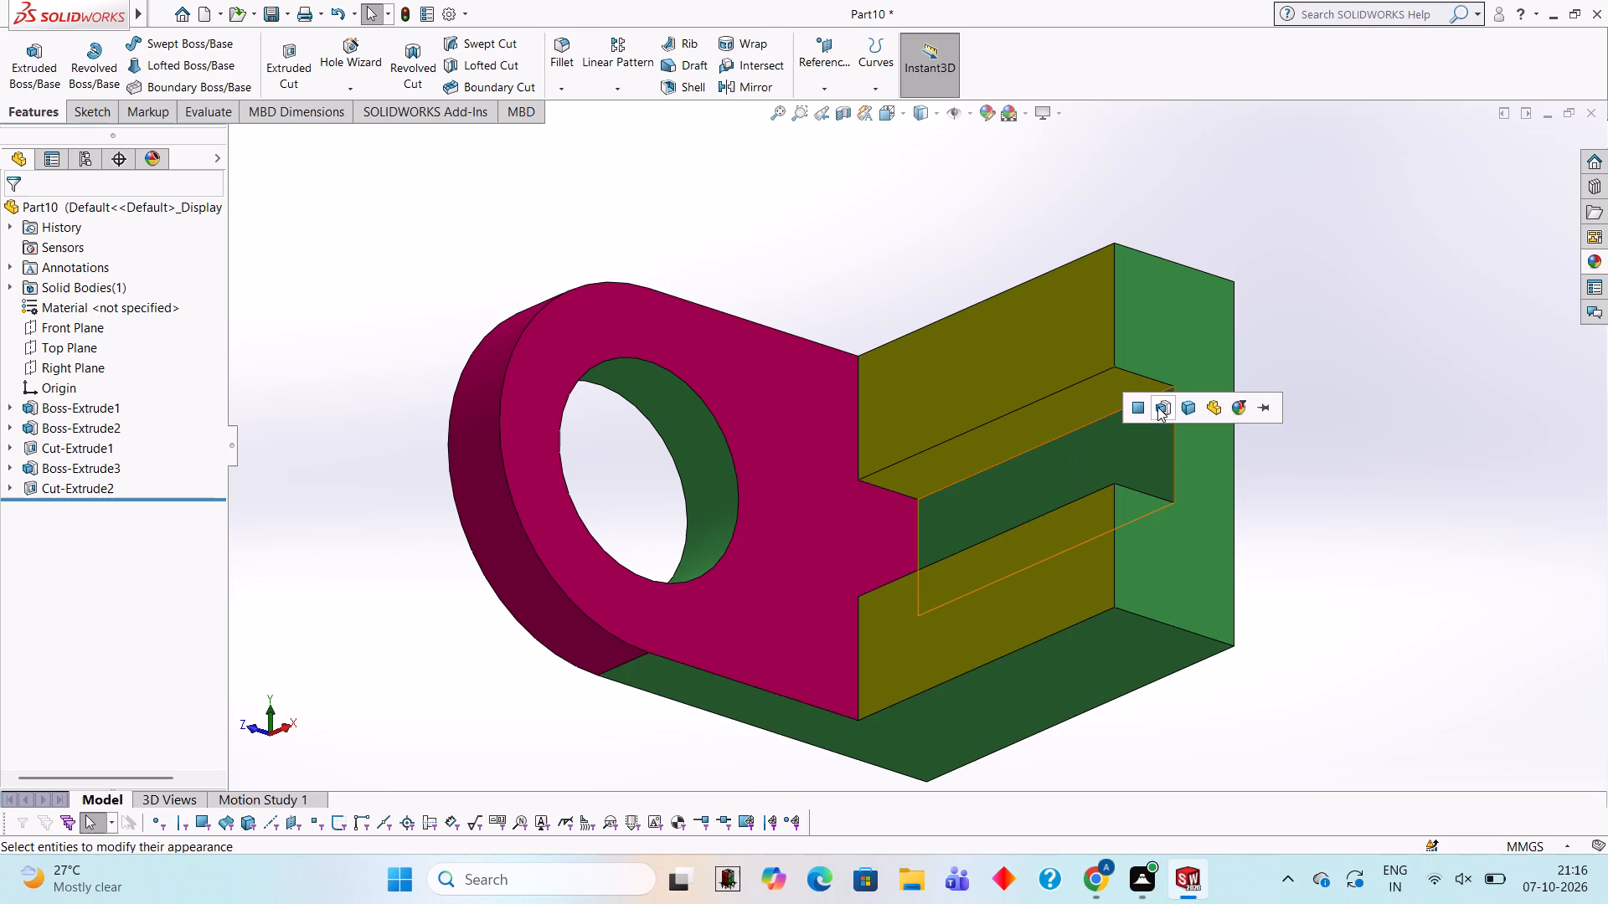
click(1136, 408)
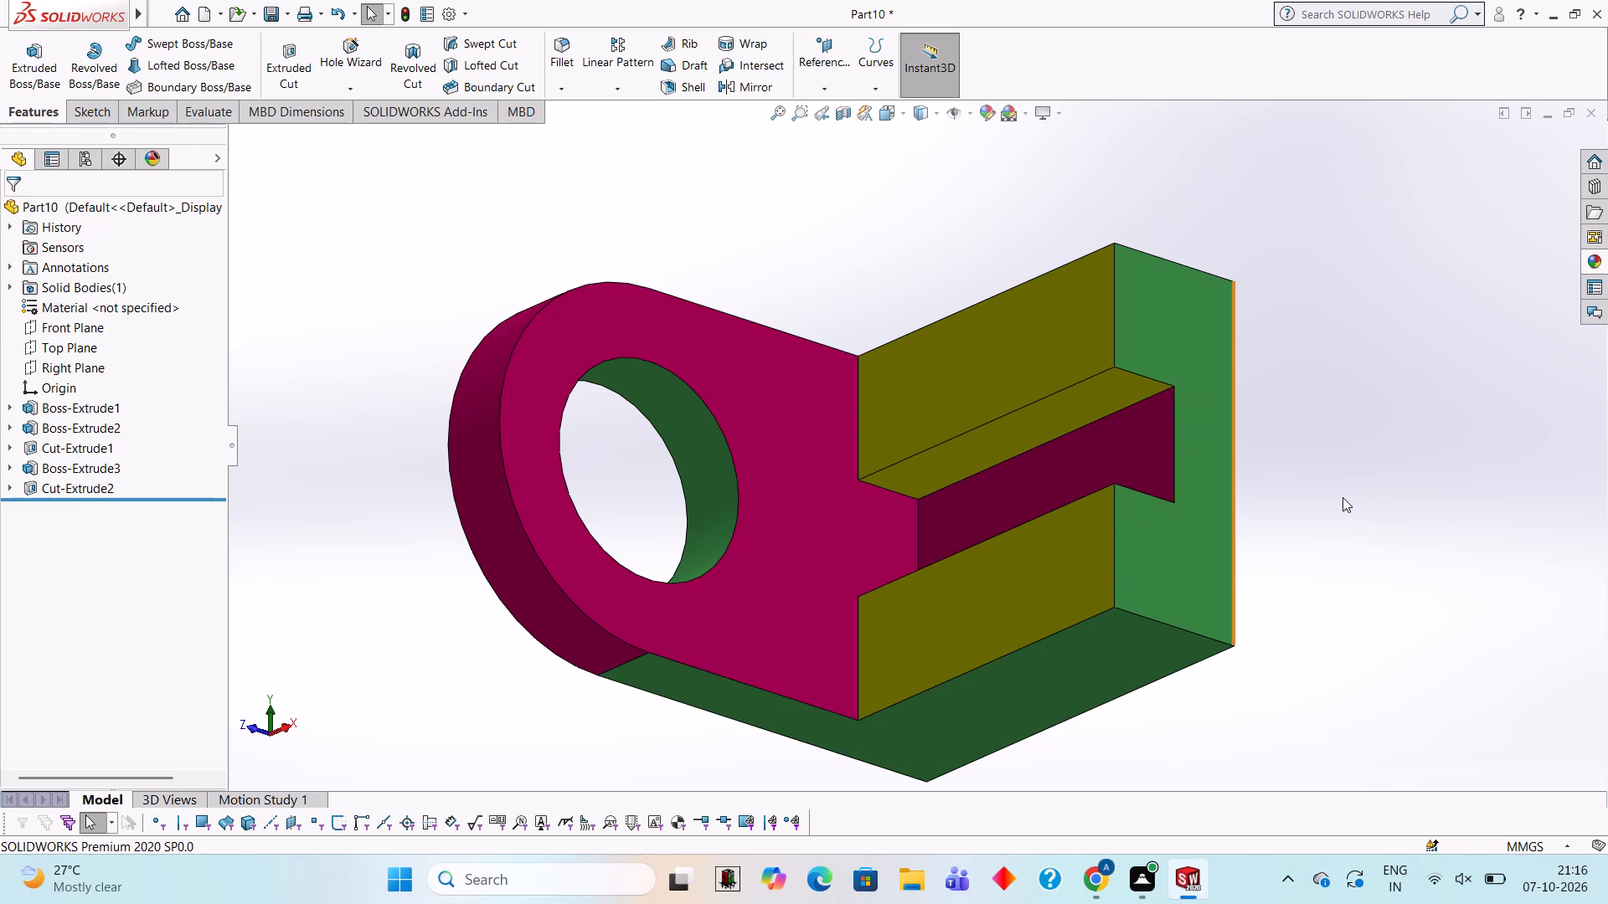
Examine the recoloured bracket from several angles, checking the pink slot face, the lug and the outer base faces.
scroll(1285, 411, up, 1)
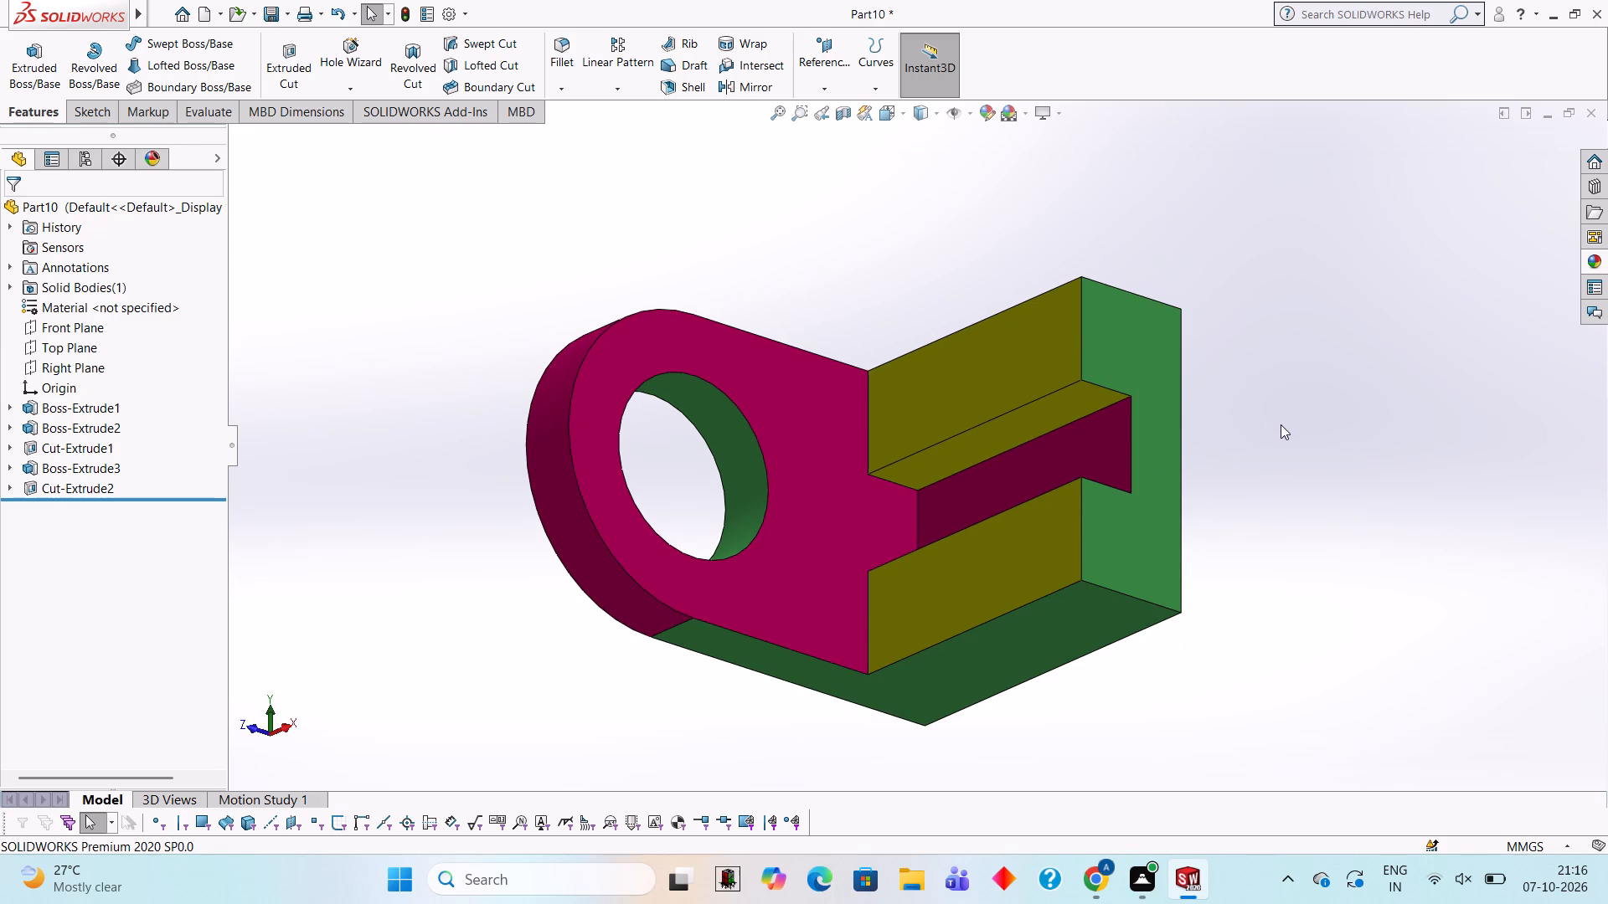
middle_drag(1248, 326, 850, 294)
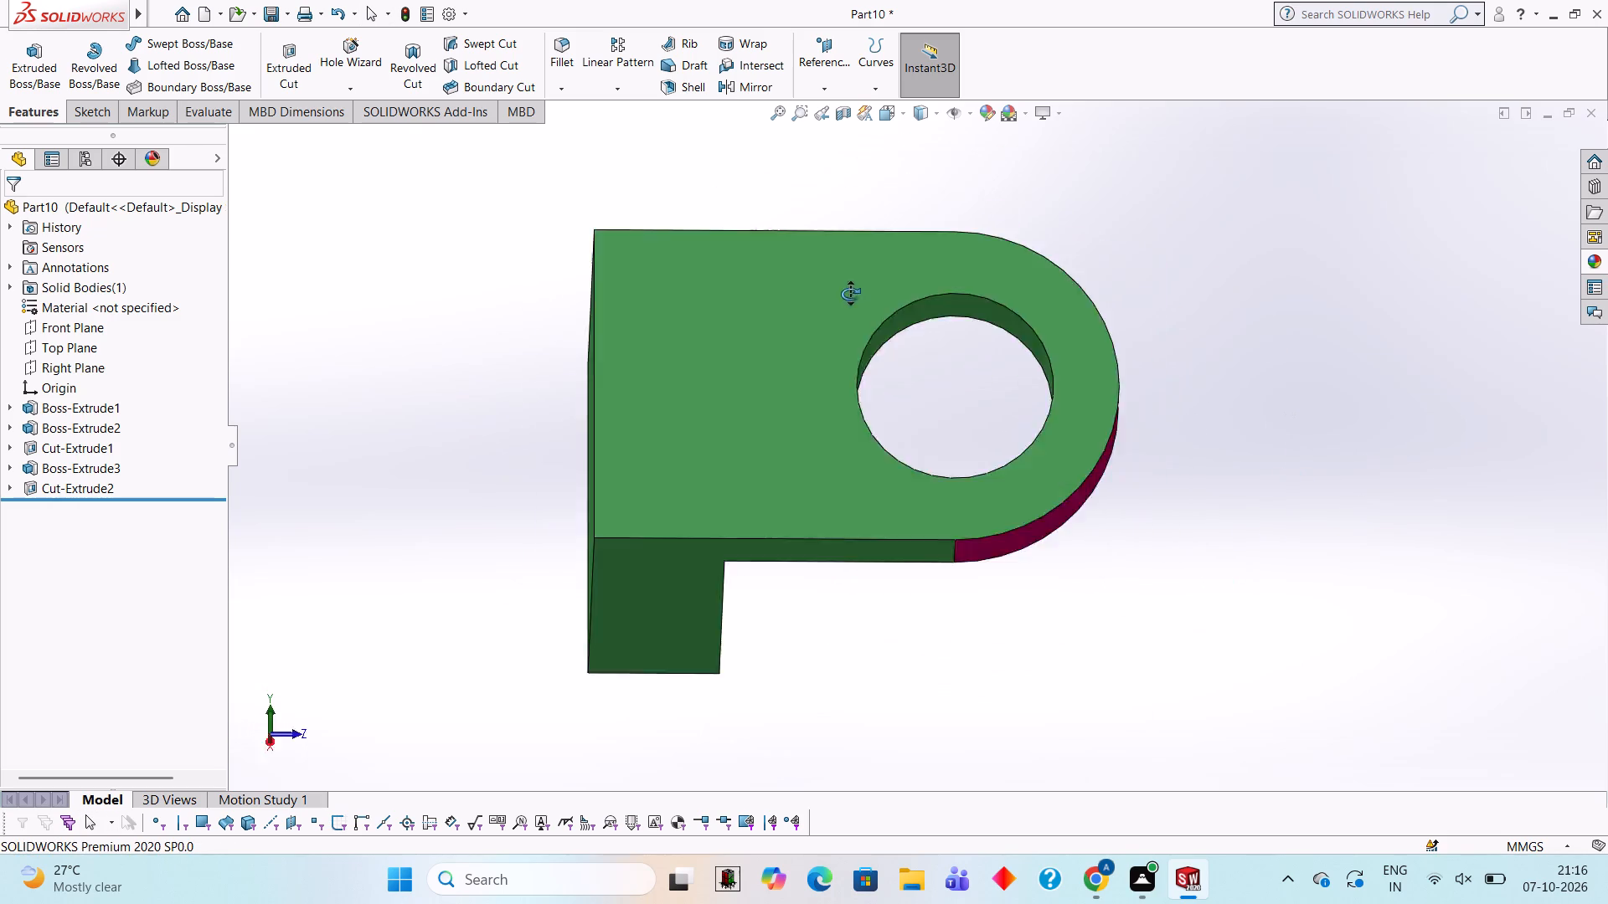
middle_drag(850, 294, 702, 449)
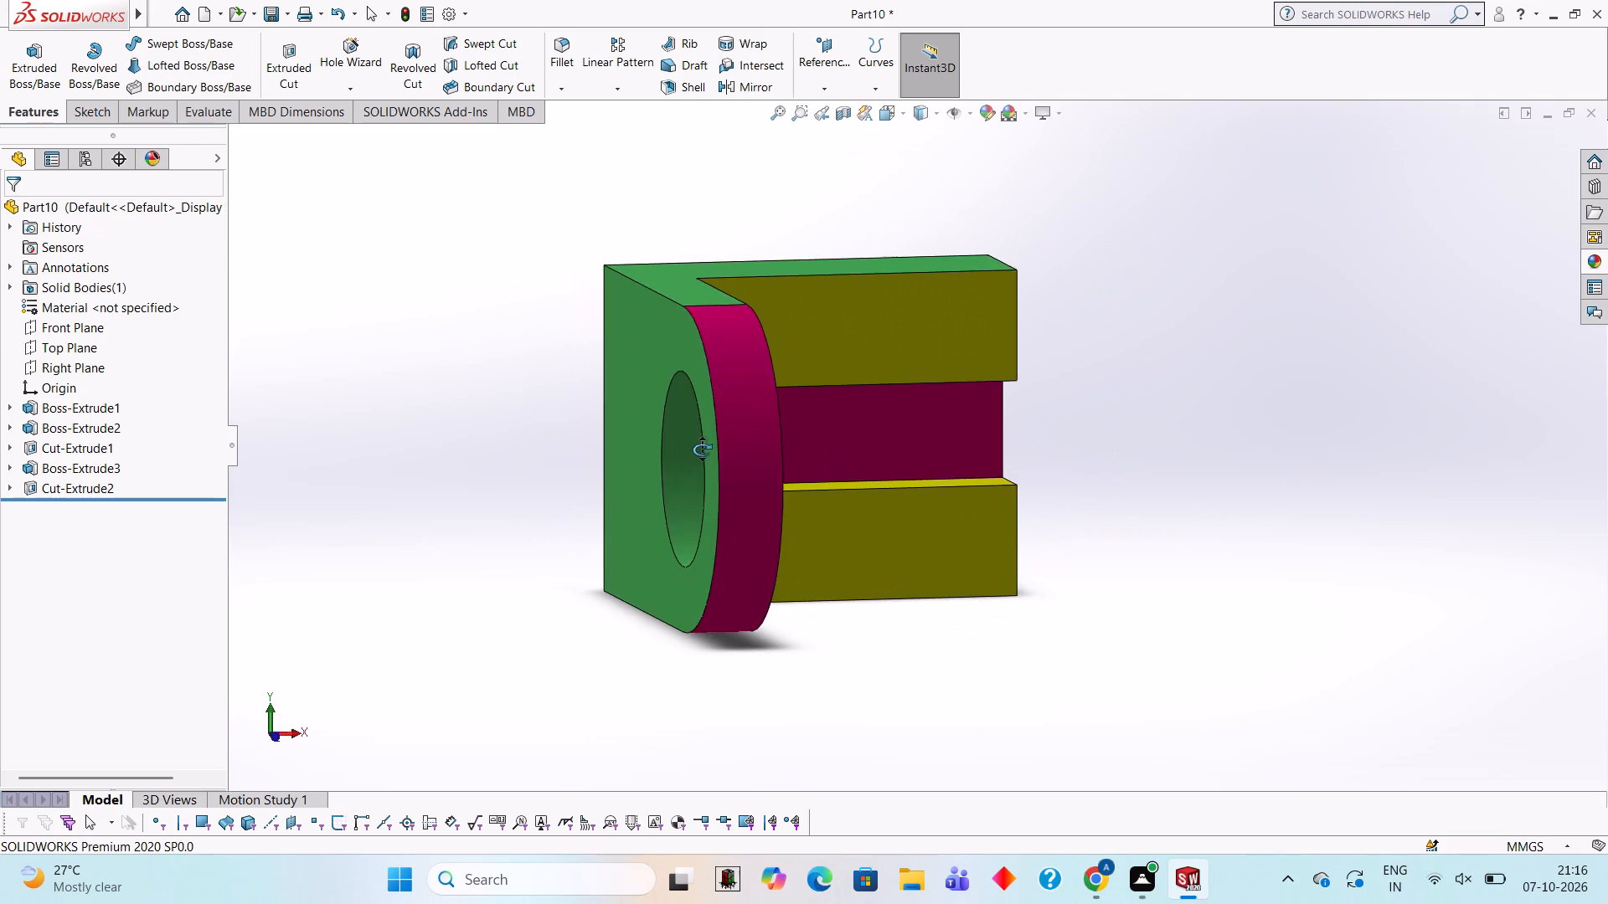
middle_drag(702, 449, 665, 449)
middle_drag(912, 349, 841, 352)
scroll(818, 313, up, 1)
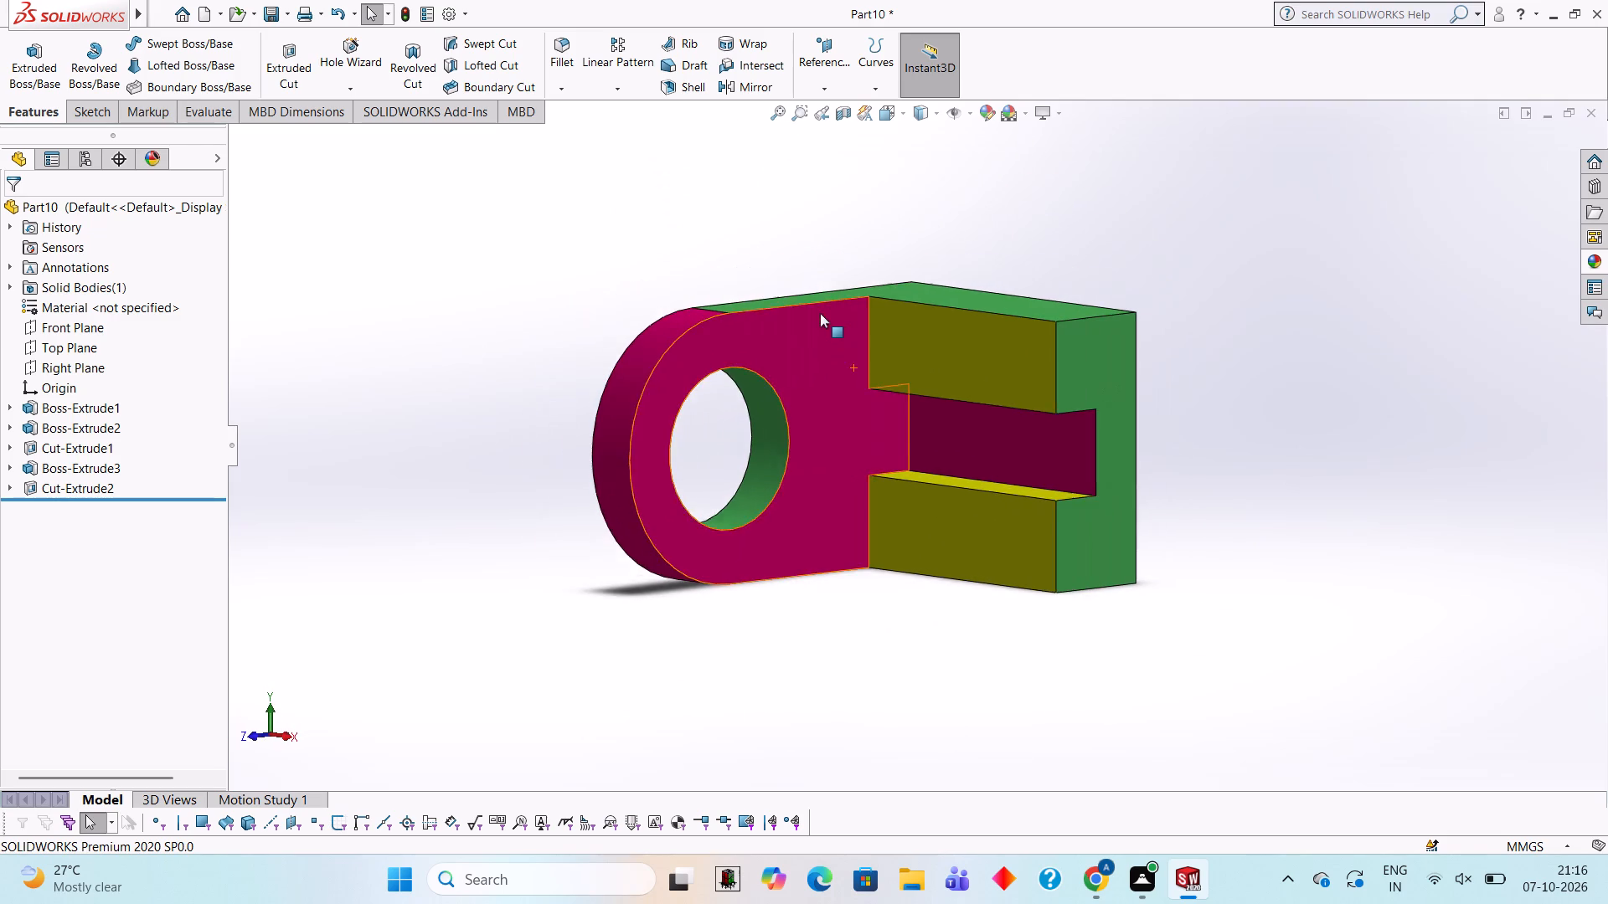
scroll(820, 313, up, 1)
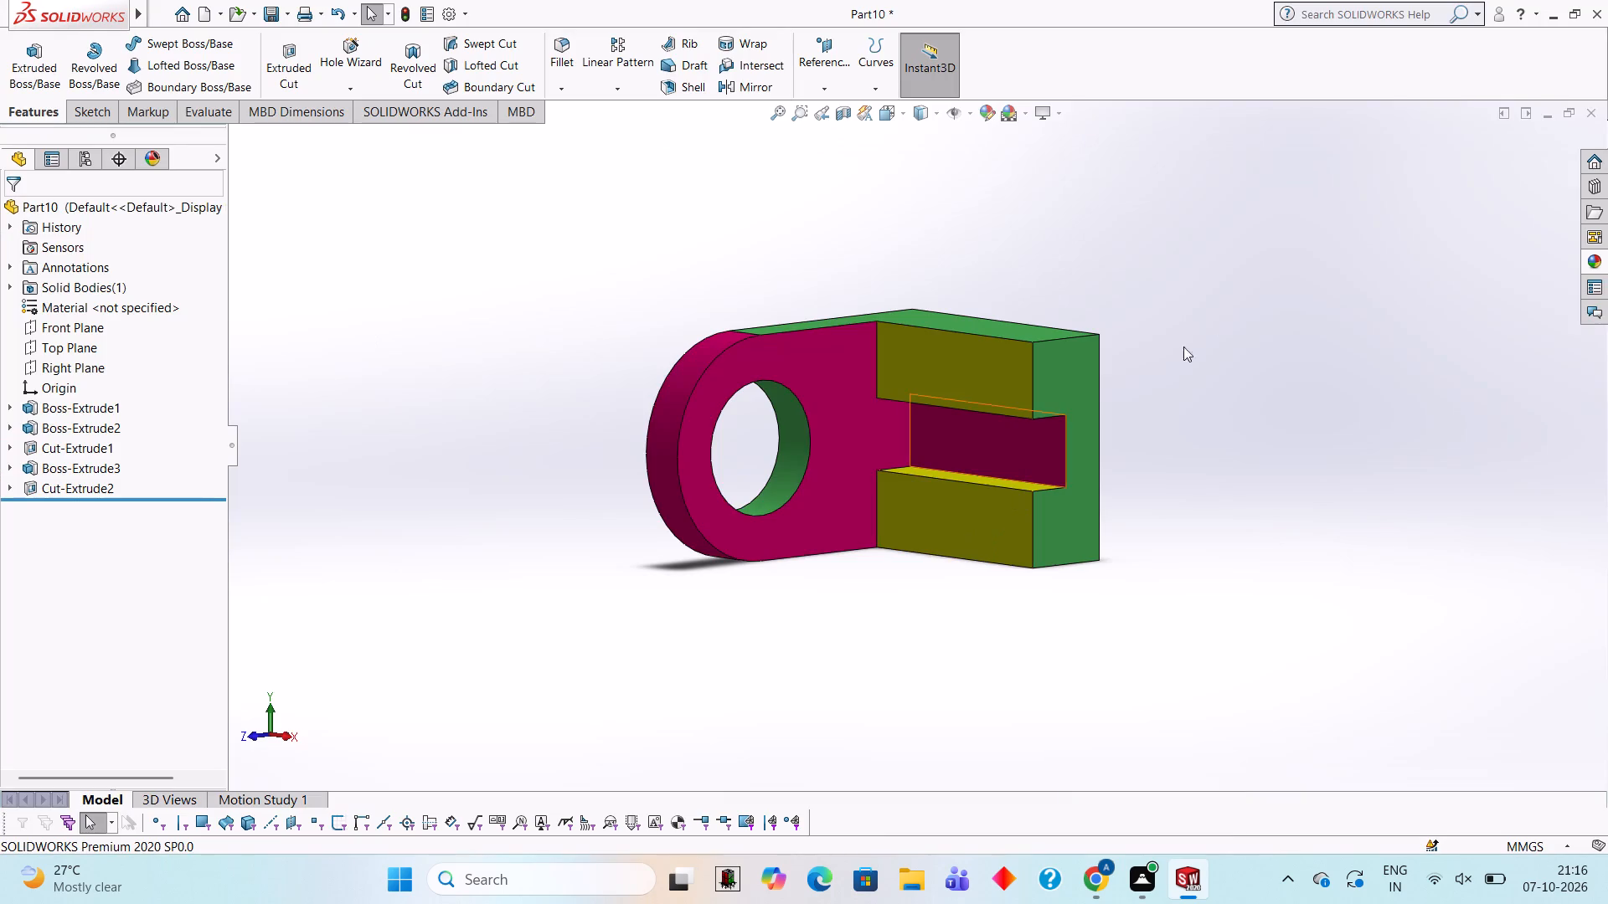
middle_drag(1234, 436, 1255, 351)
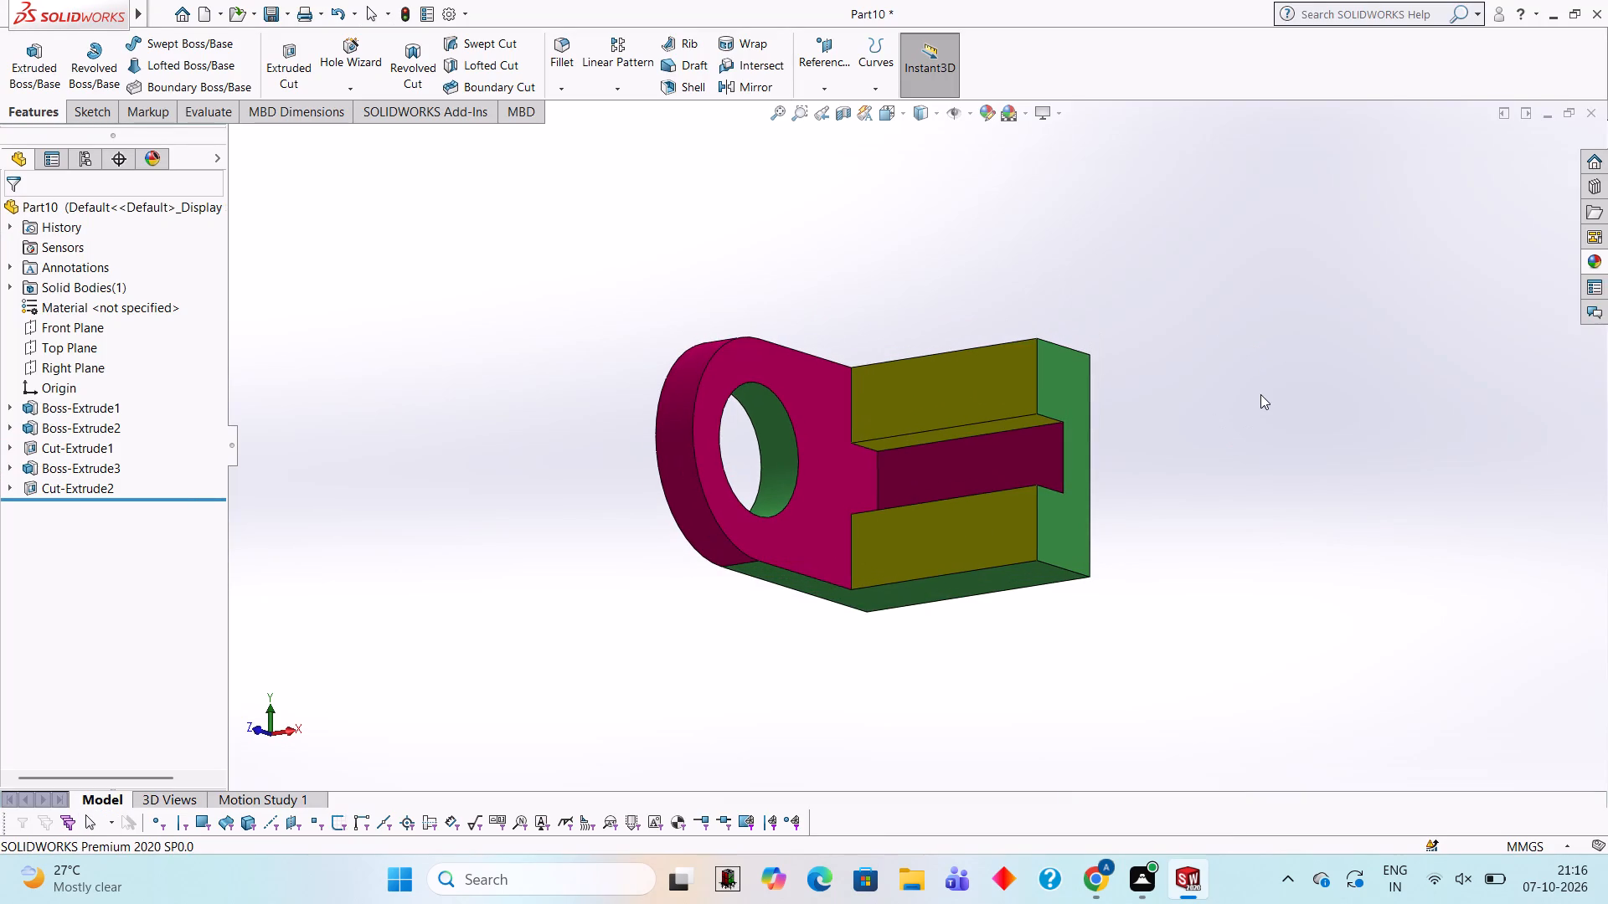
Save the part in the Documents folder as a SOLIDWORKS Part named U BREACKET.
key(ctrl+s)
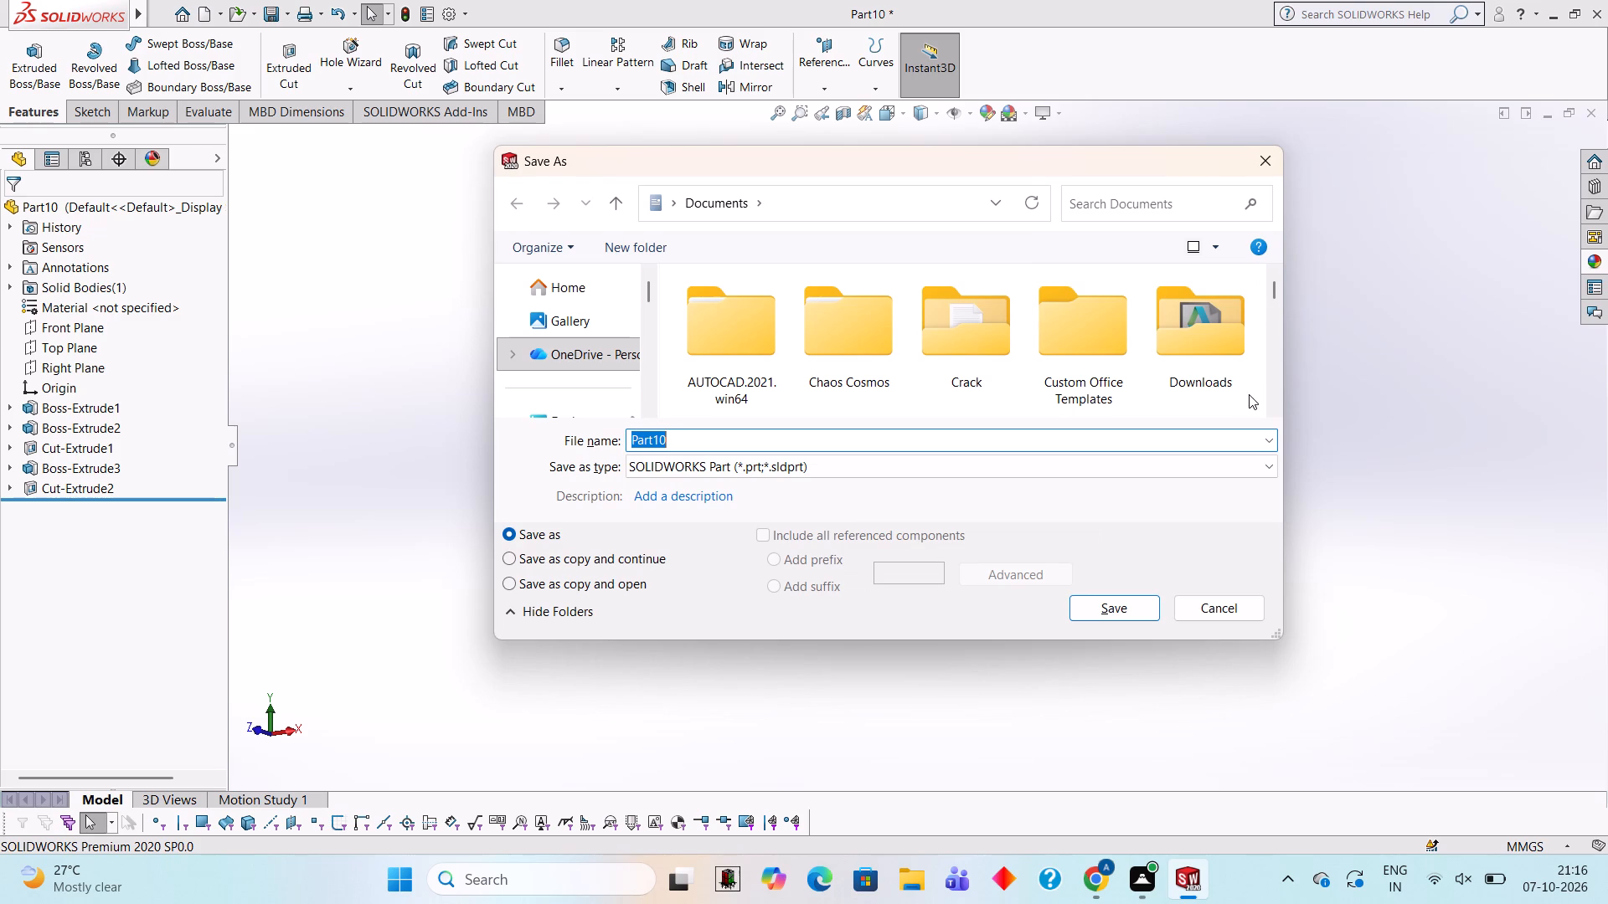
text(u b)
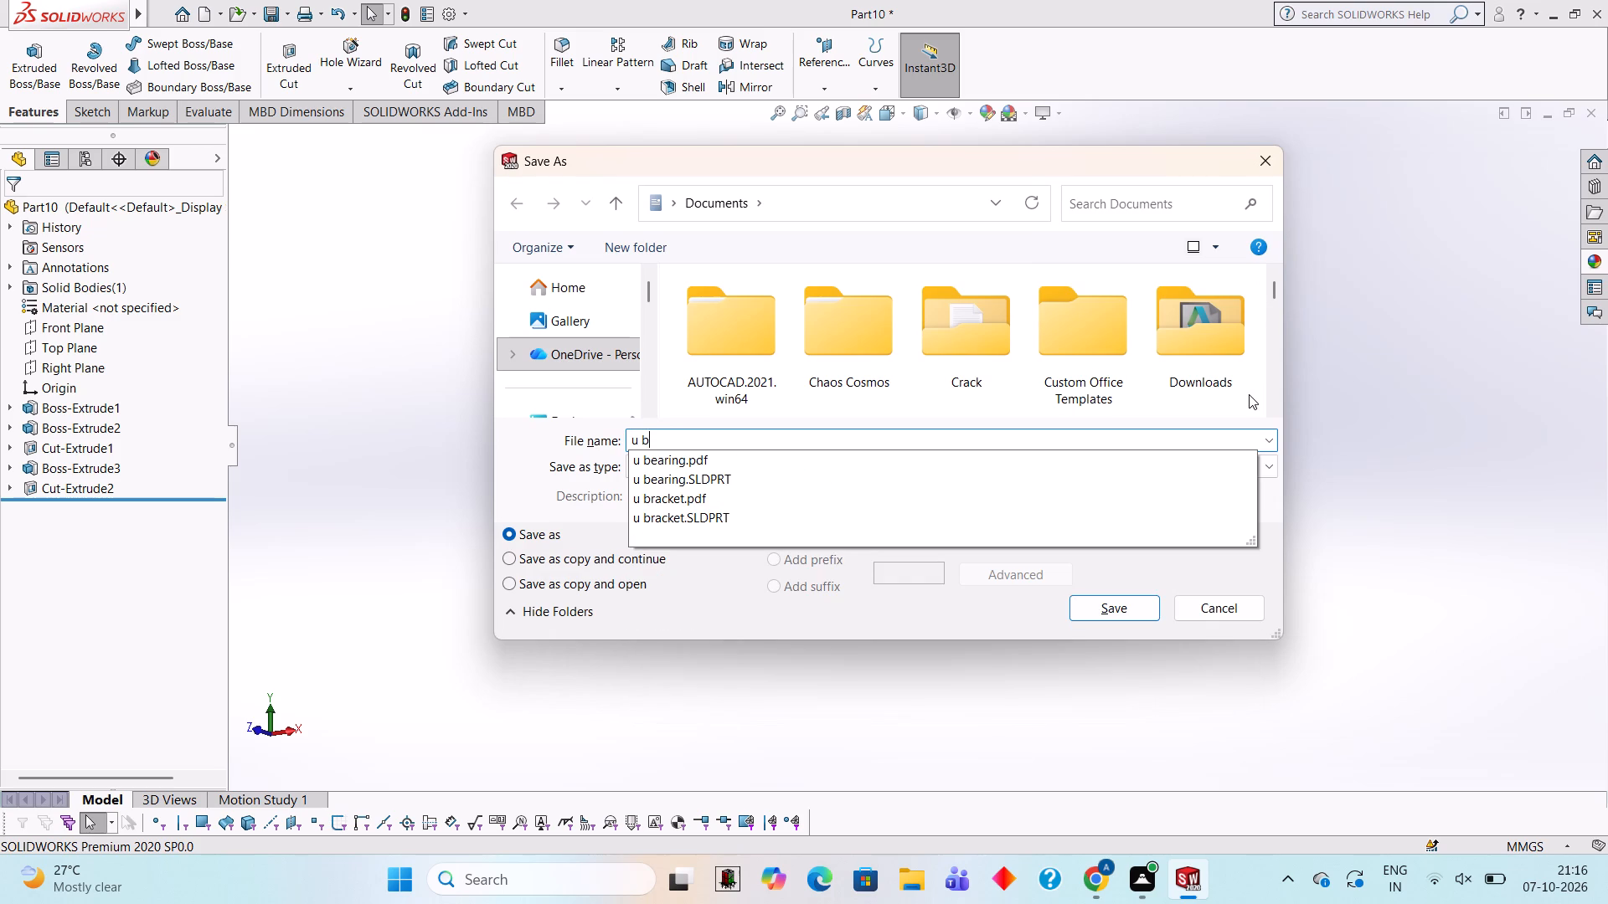
key(BackSpace)
key(BackSpace)
key(BackSpace)
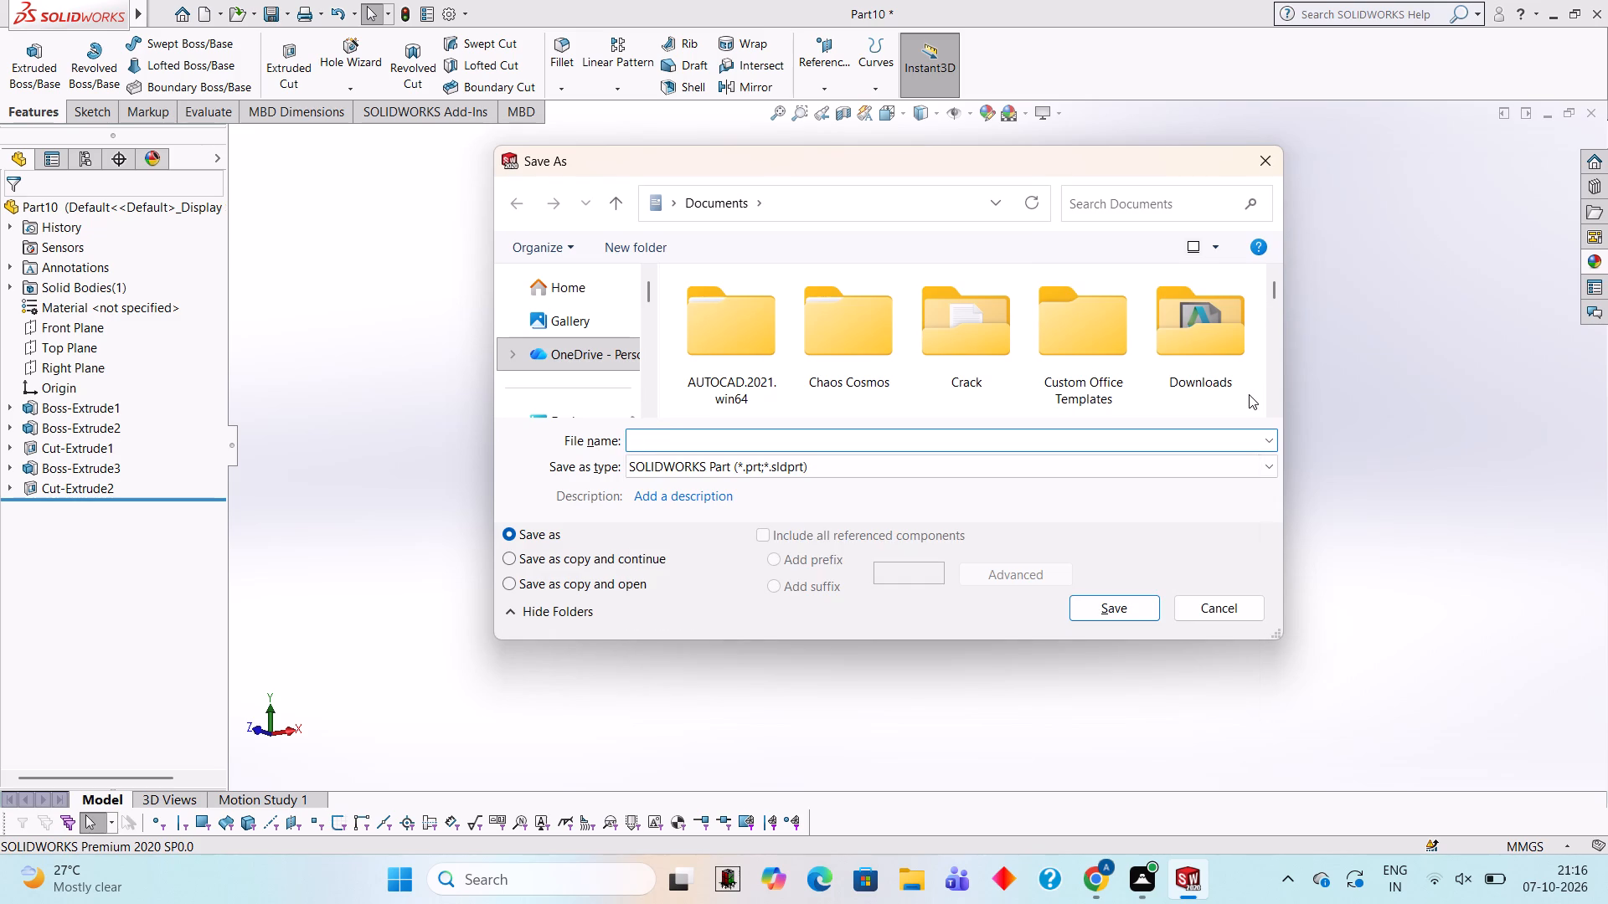
text(U BRE)
key(BackSpace)
key(BackSpace)
key(BackSpace)
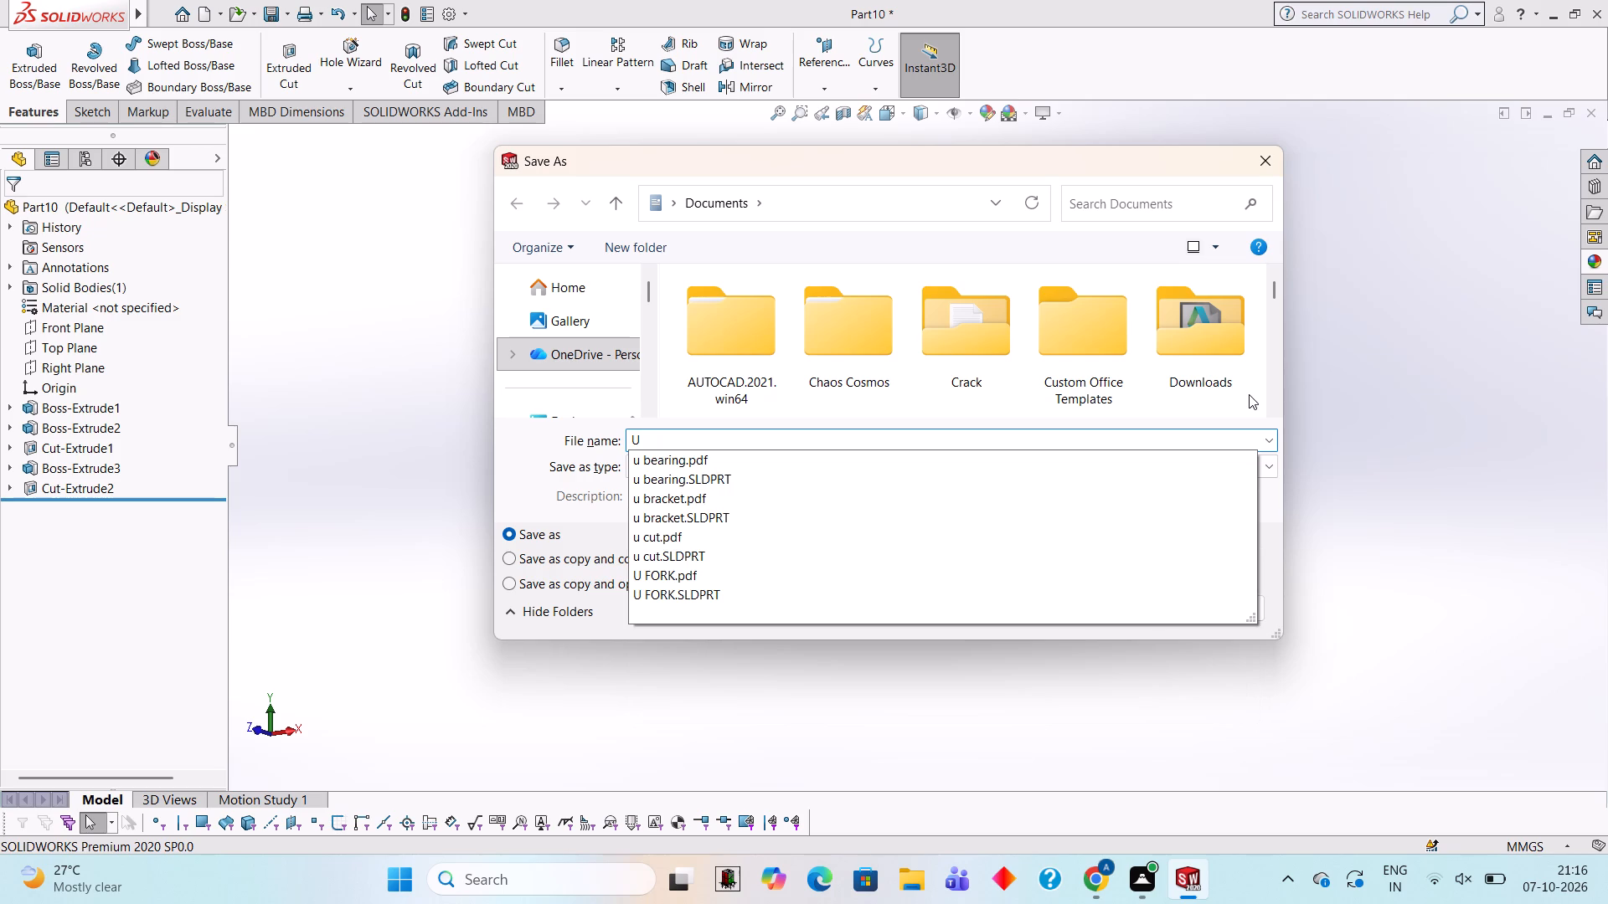
text(BREACKEY)
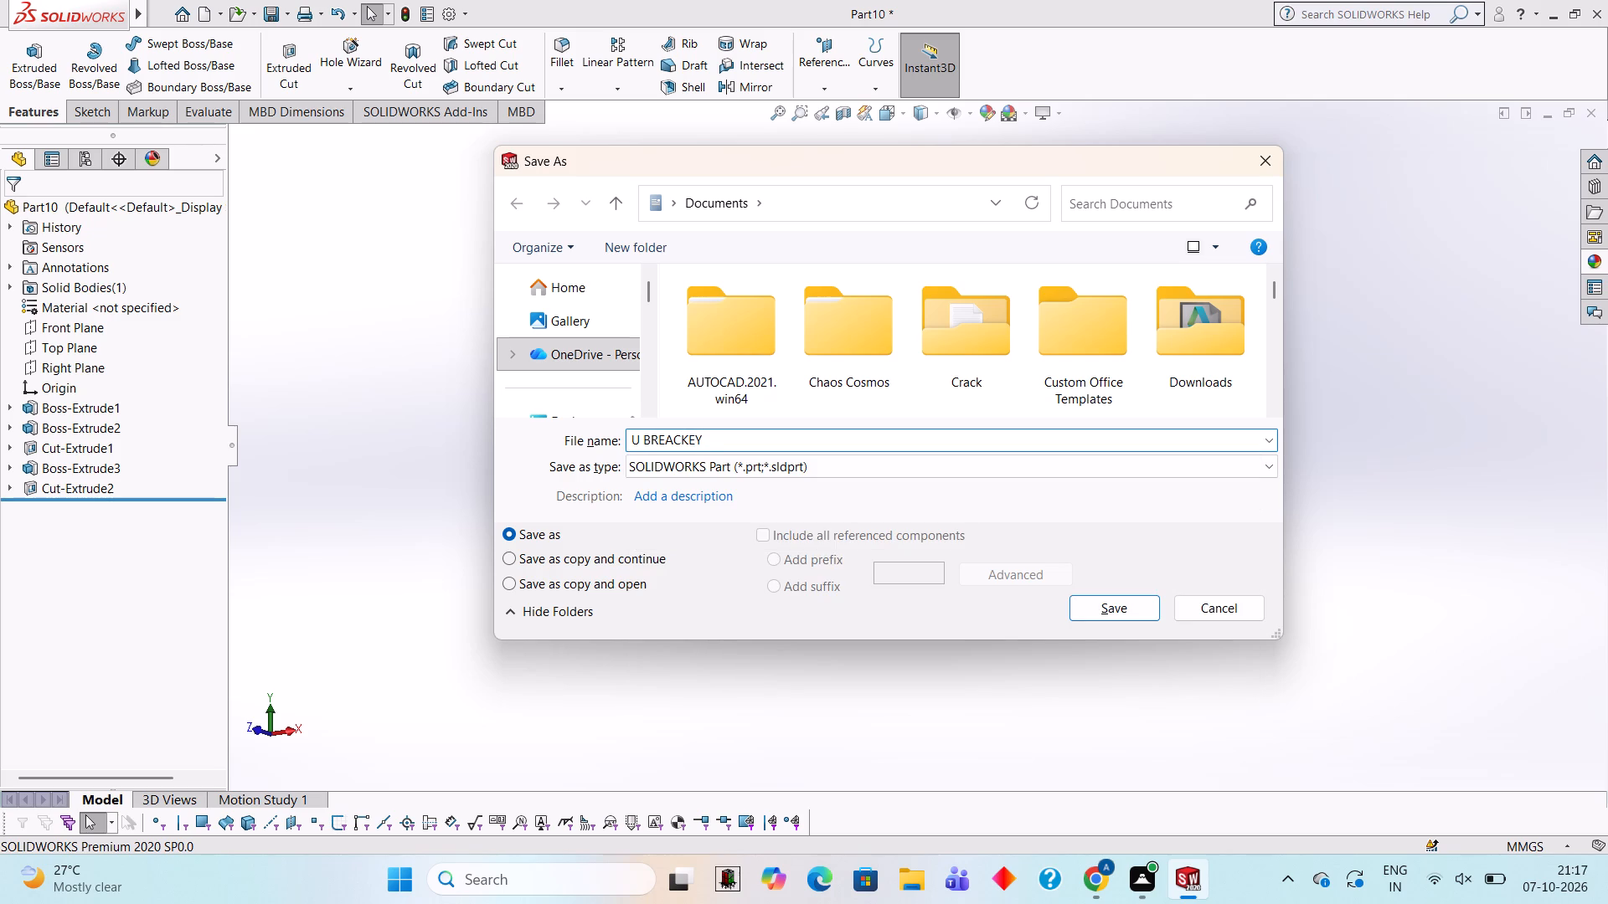
key(BackSpace)
text(T)
key(space)
click(1135, 606)
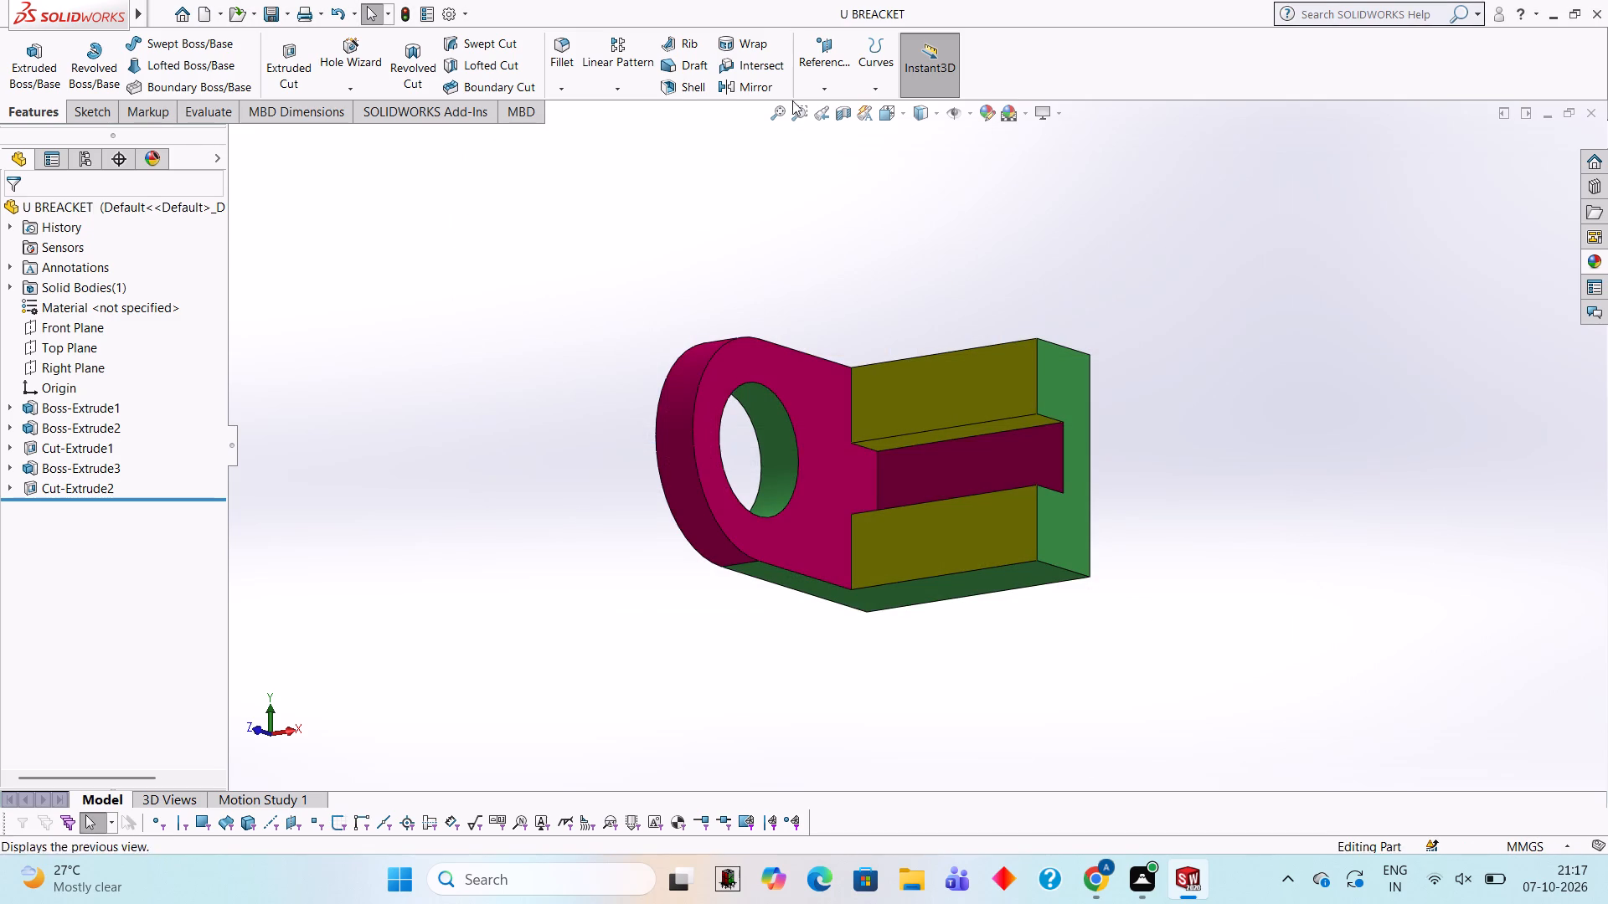
Save a copy of the part in Documents as an Adobe PDF file named U BREACKET.
click(288, 8)
click(284, 16)
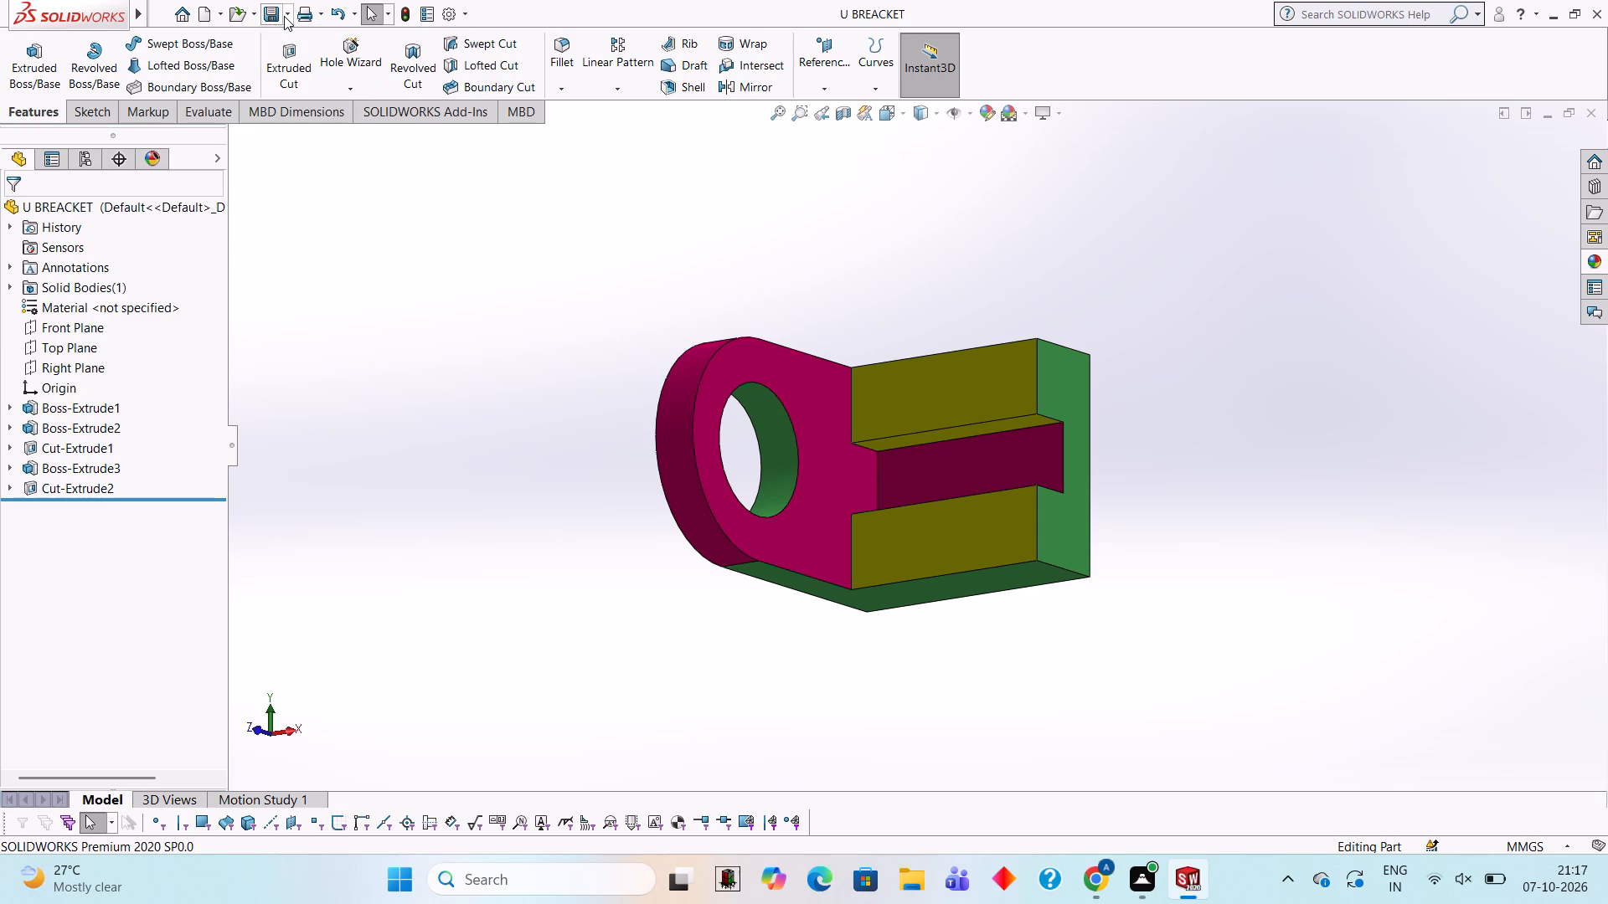
click(291, 16)
click(297, 56)
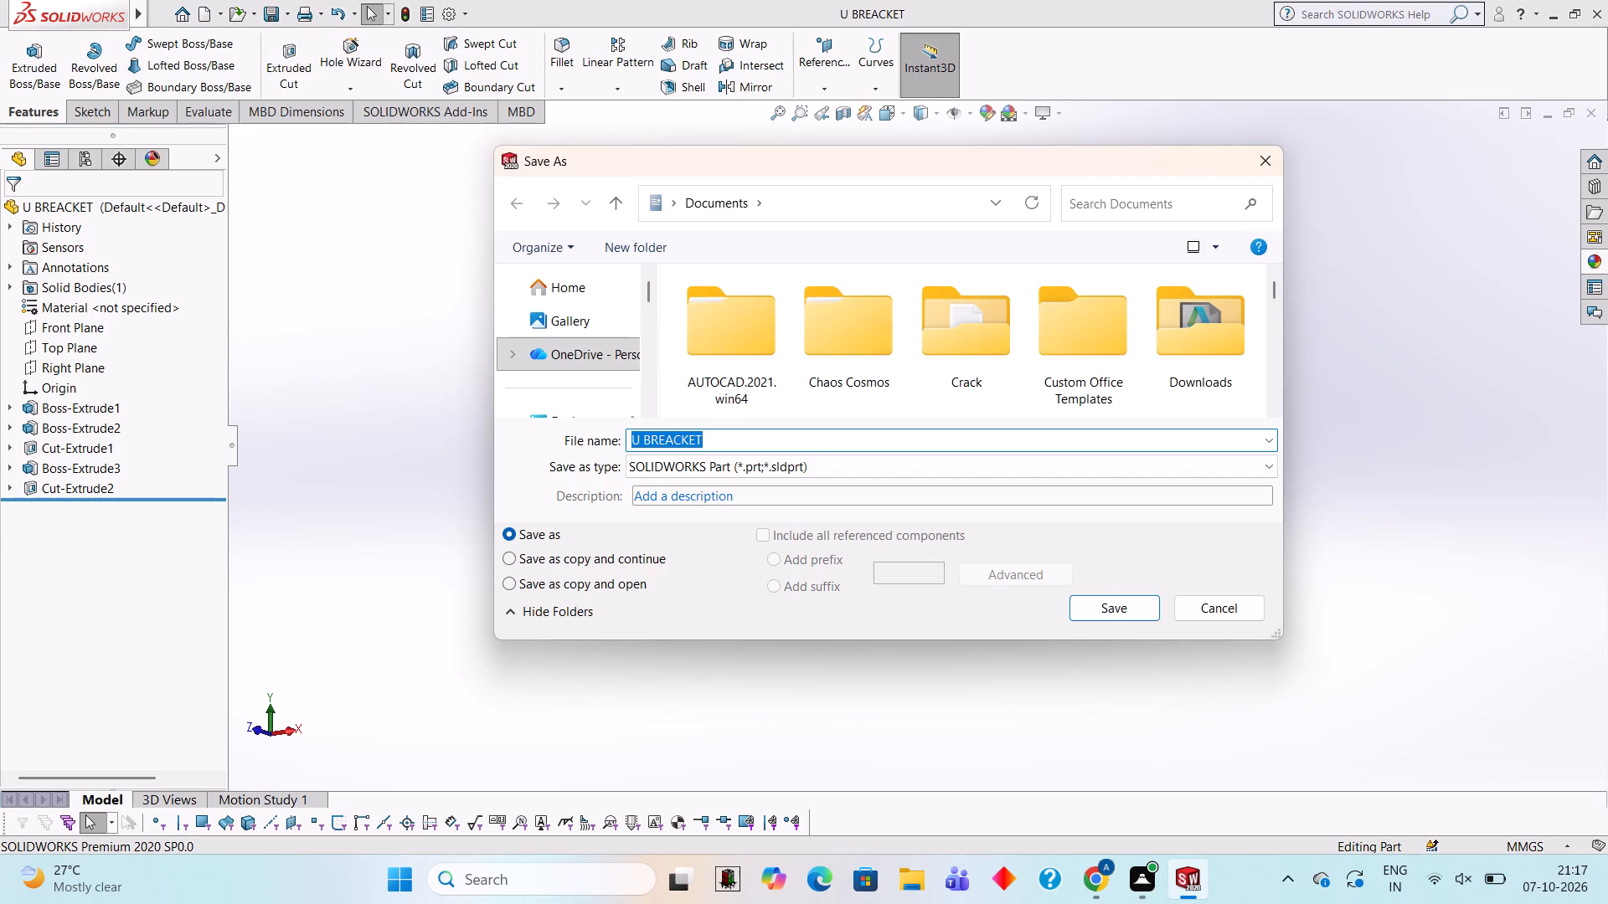
click(899, 460)
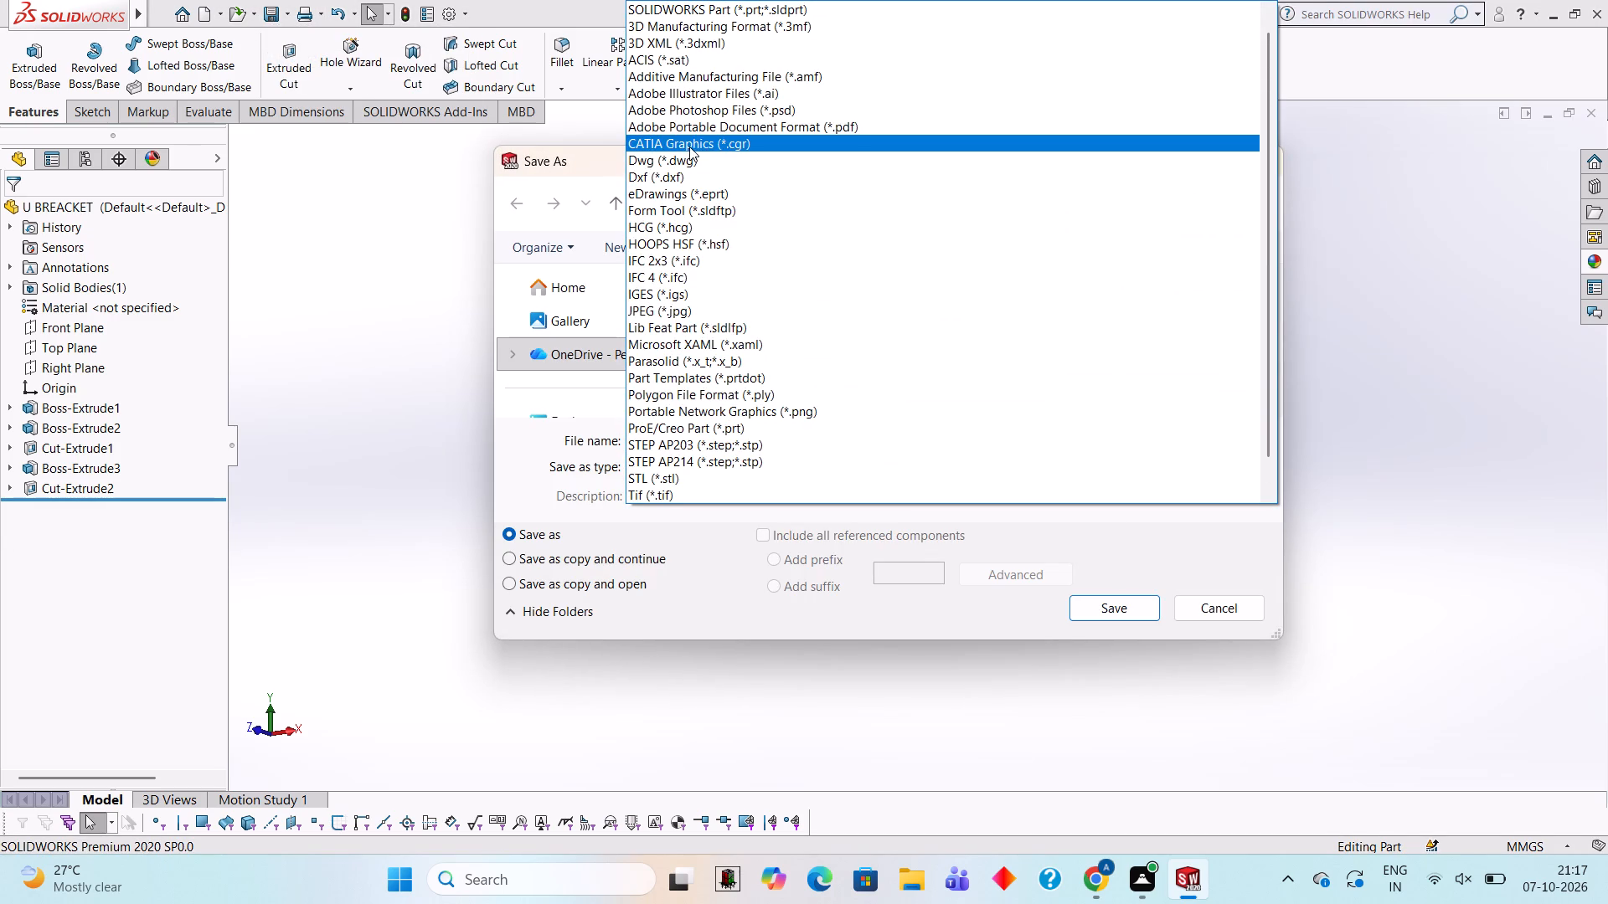
click(715, 123)
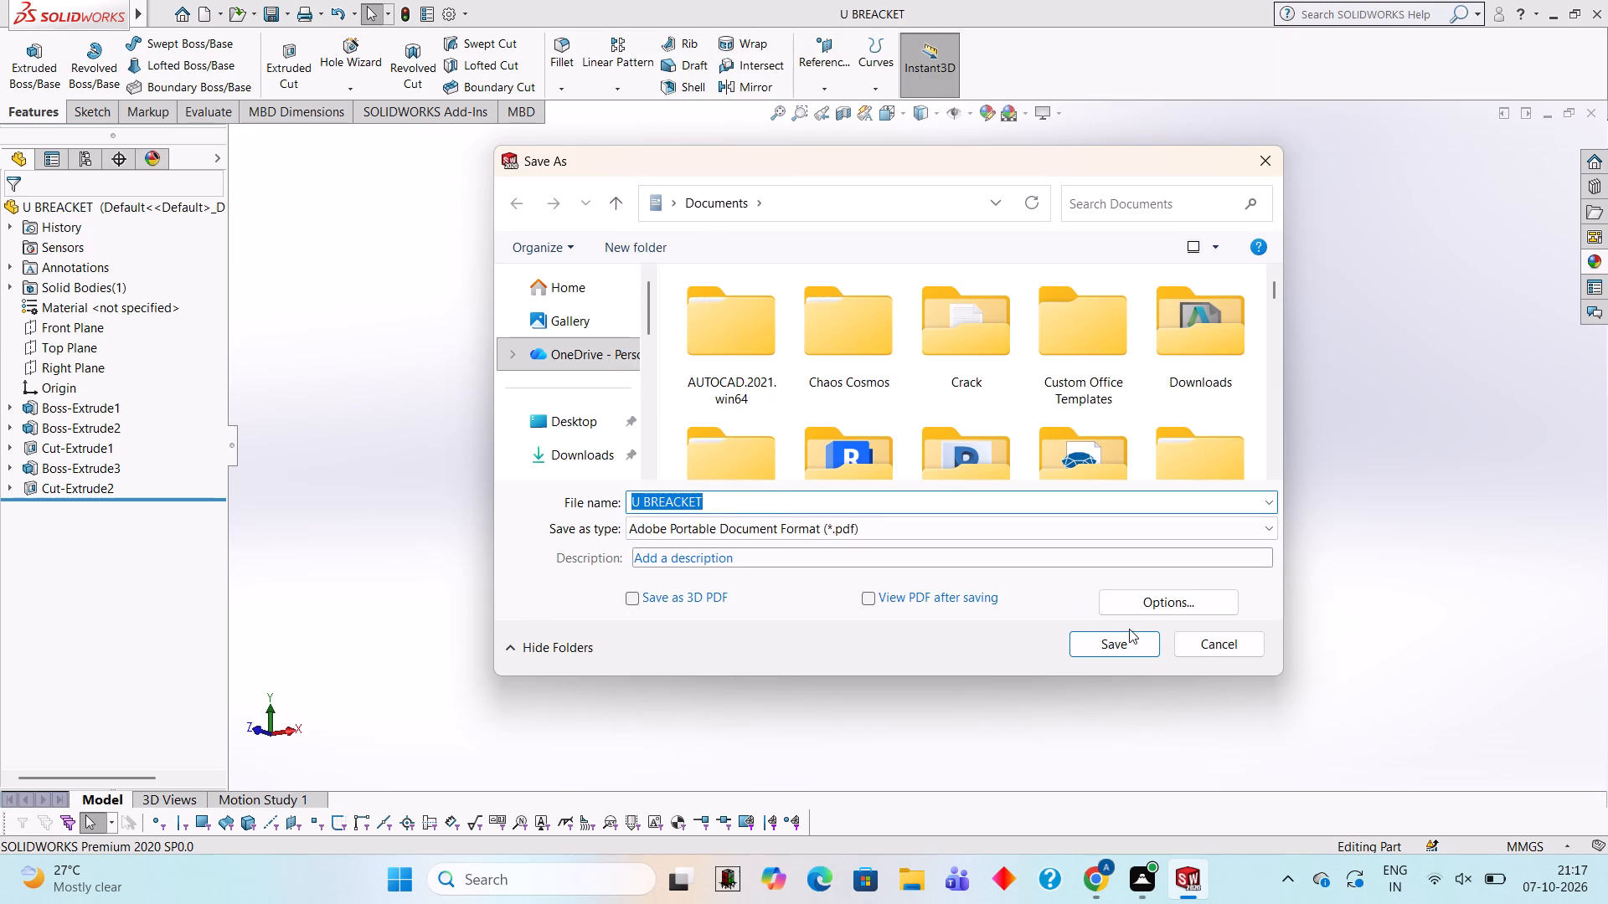
click(1151, 638)
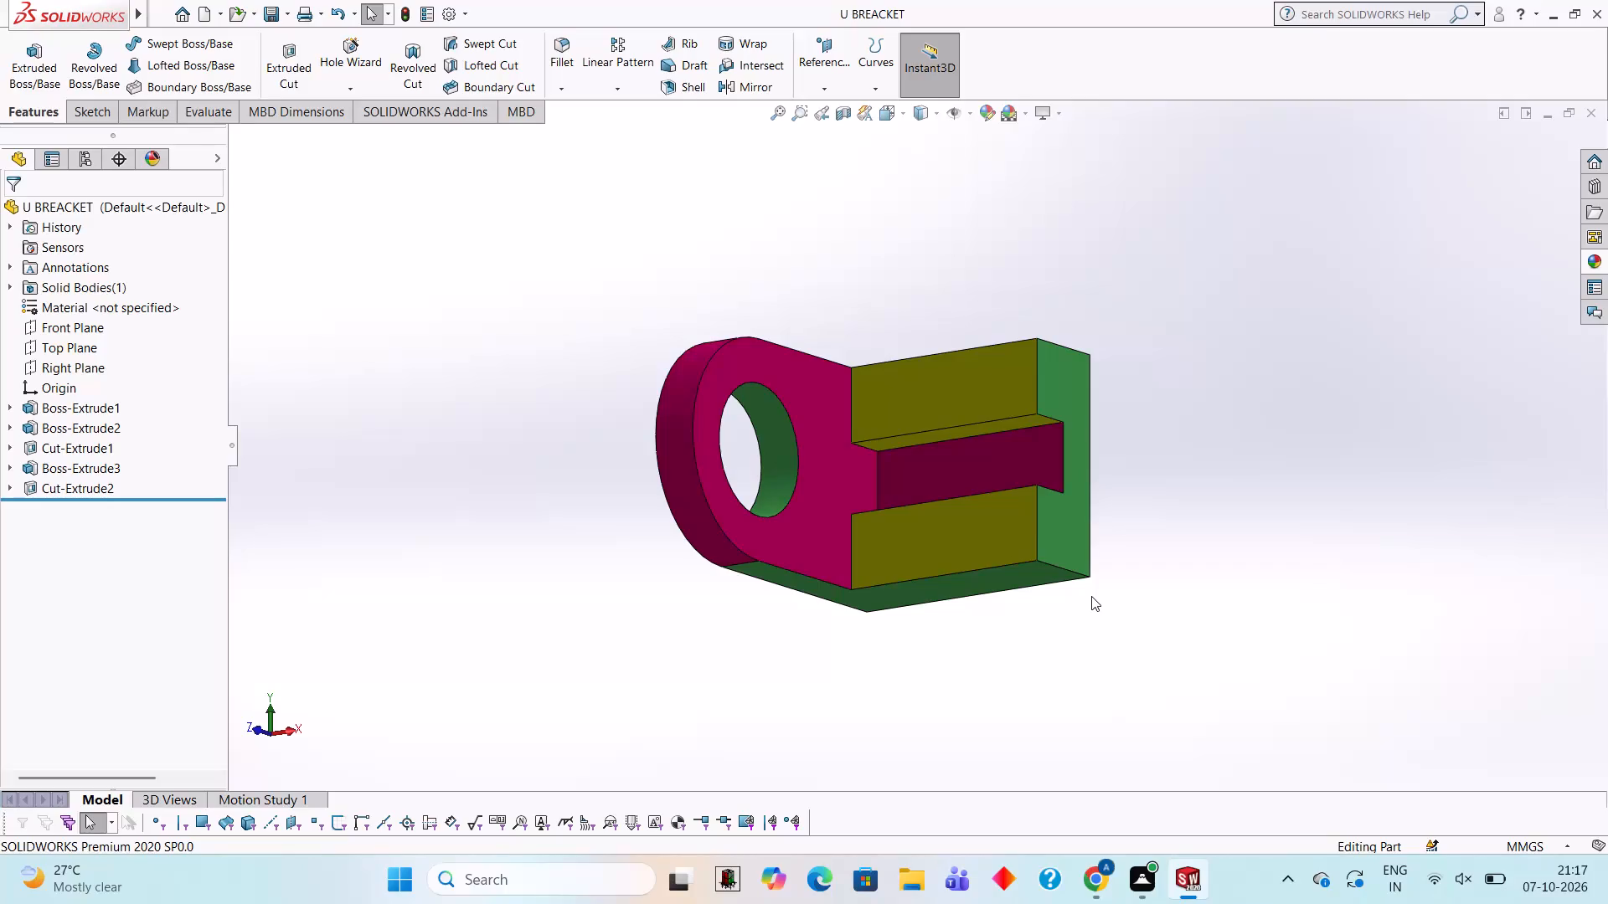
Examine the finished bracket from the front, side and back, checking the lug, hole, slot and base colours.
middle_drag(961, 290, 993, 382)
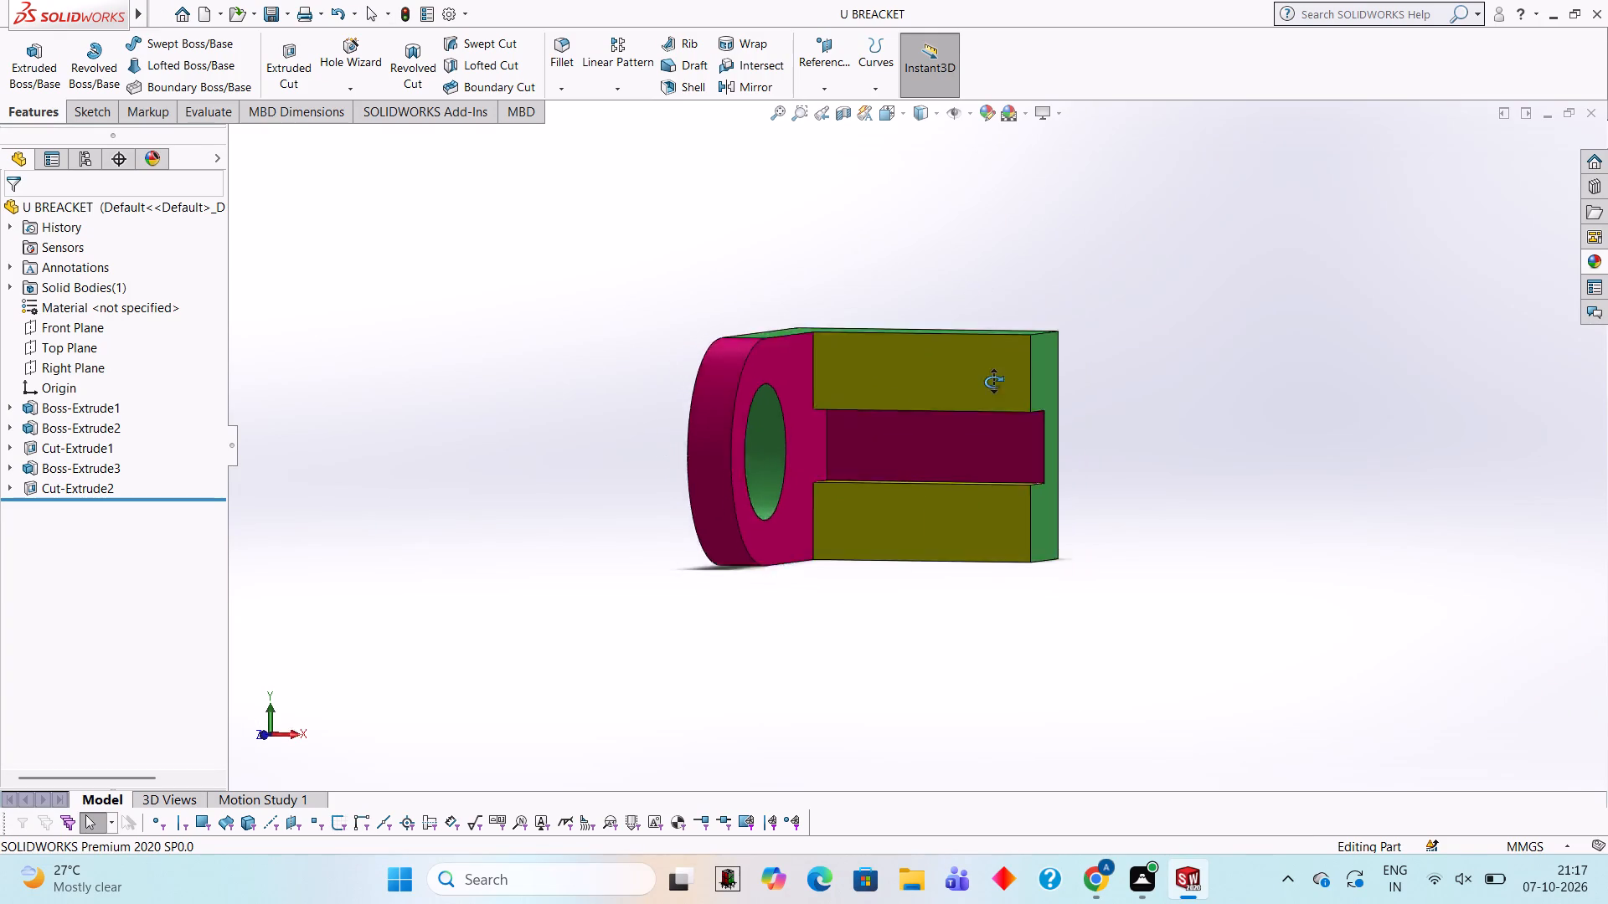
middle_drag(993, 382, 990, 336)
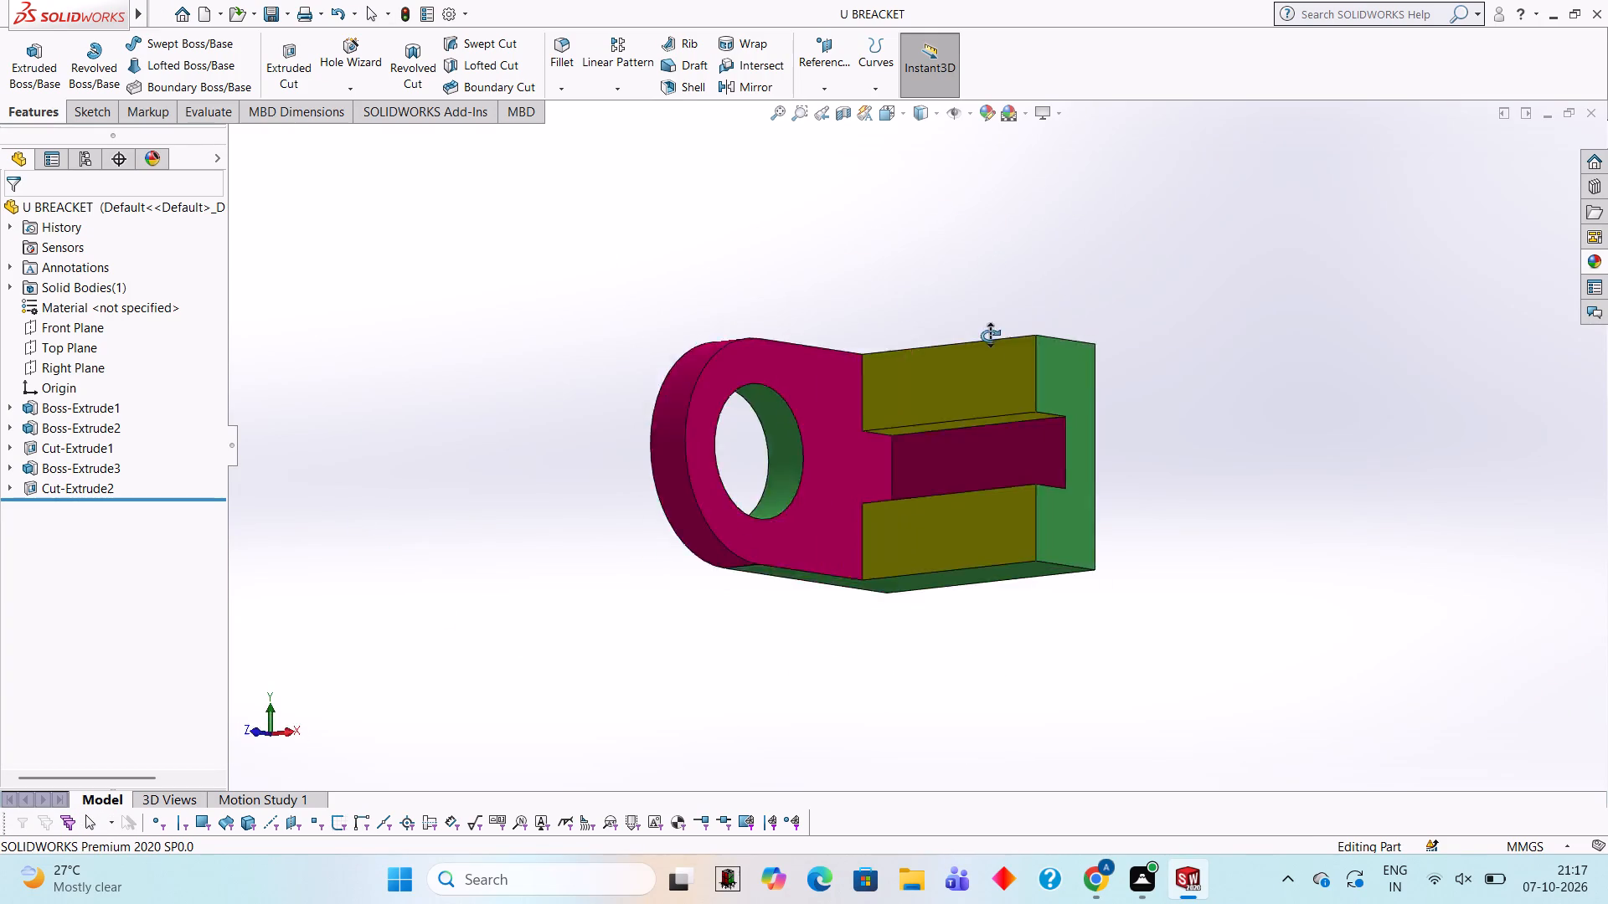
middle_drag(990, 336, 805, 393)
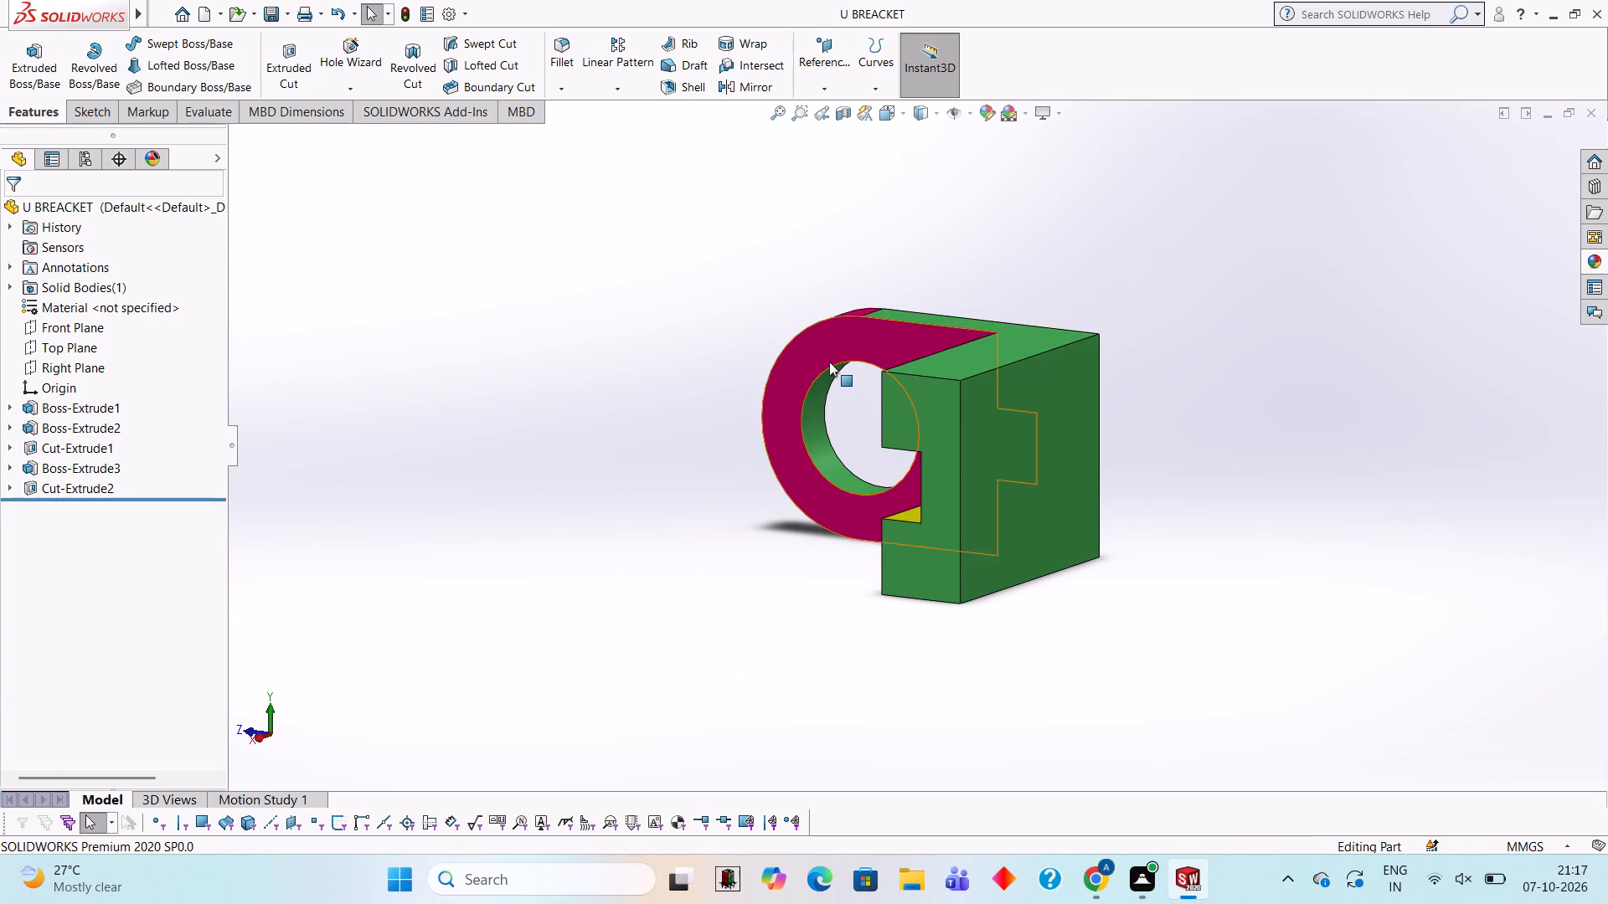
middle_drag(1237, 326, 1260, 347)
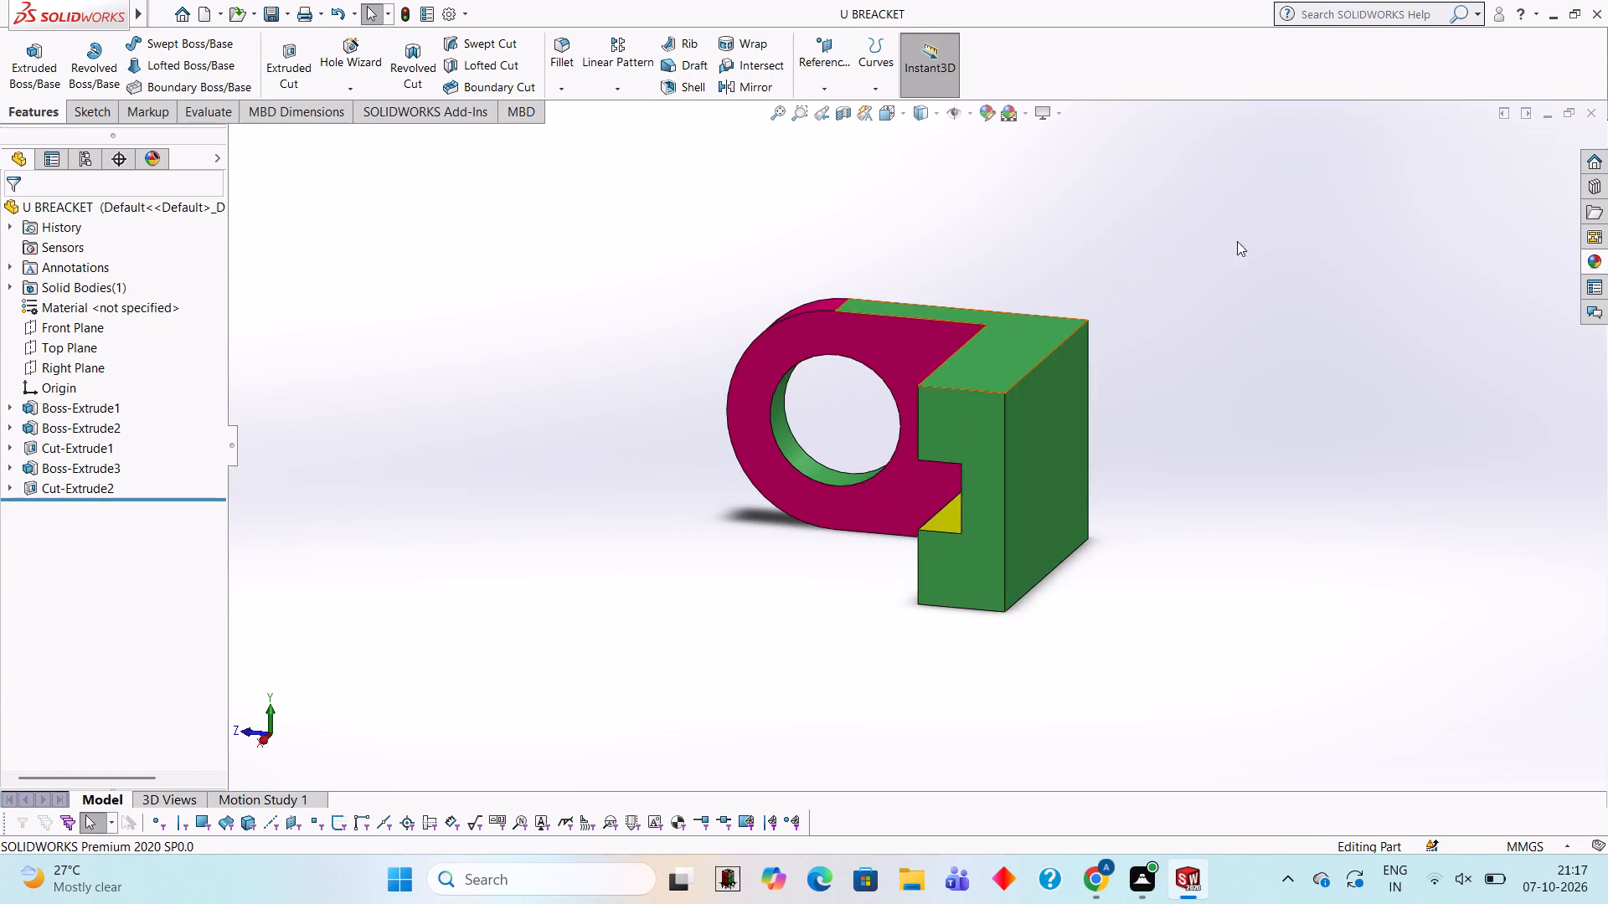
middle_drag(1228, 242, 1153, 247)
middle_drag(1100, 341, 1113, 274)
middle_drag(1066, 382, 1120, 377)
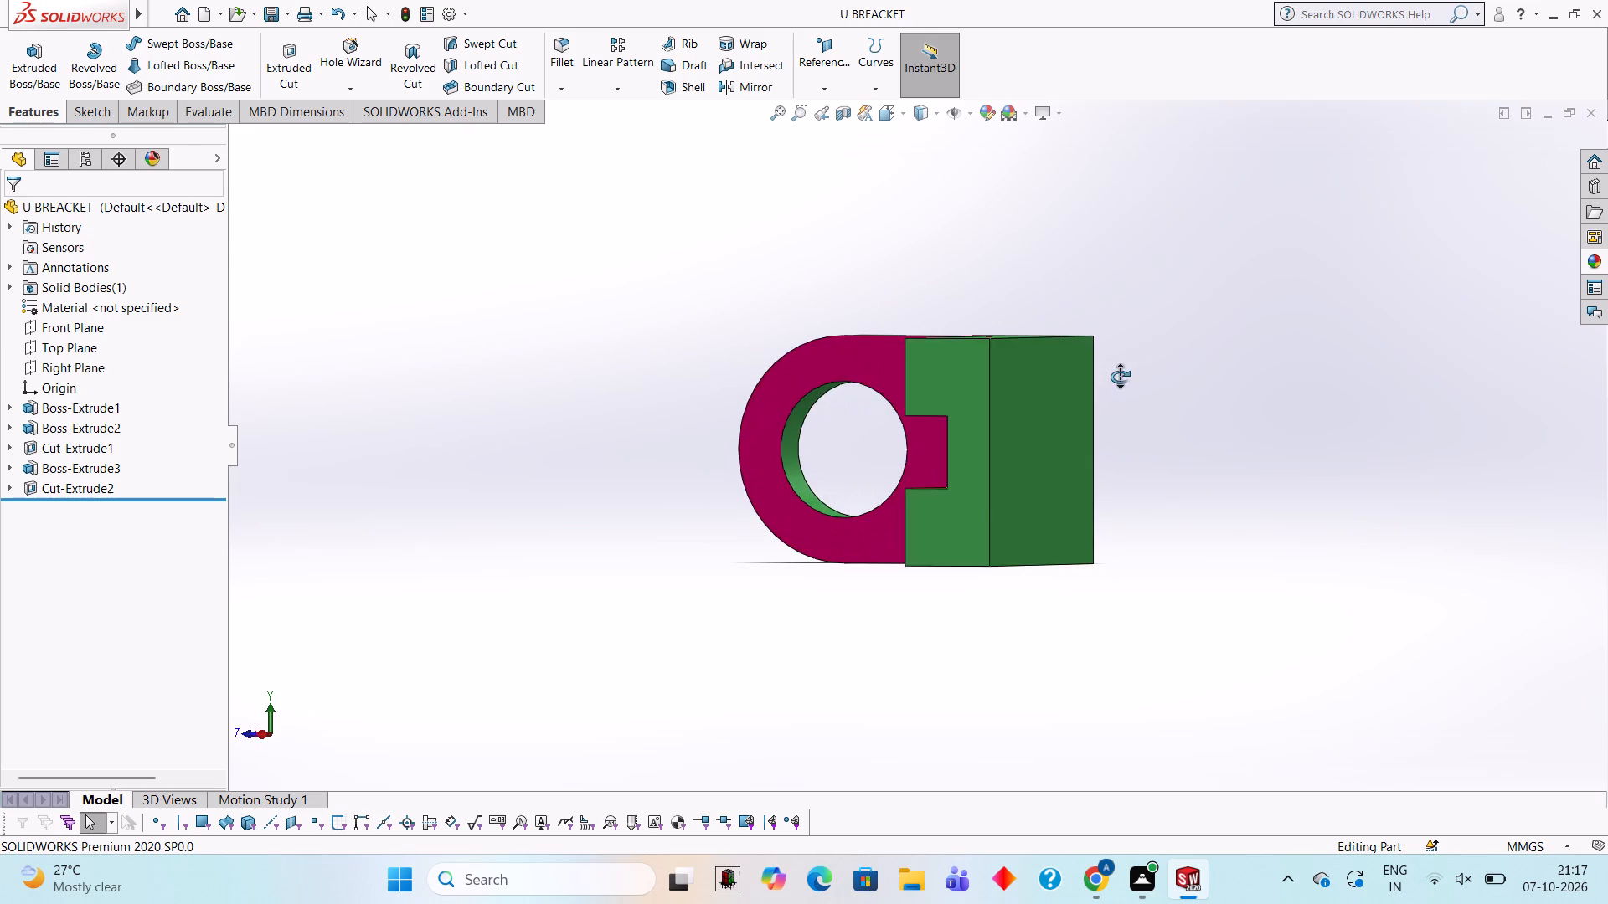
middle_drag(1120, 377, 1080, 378)
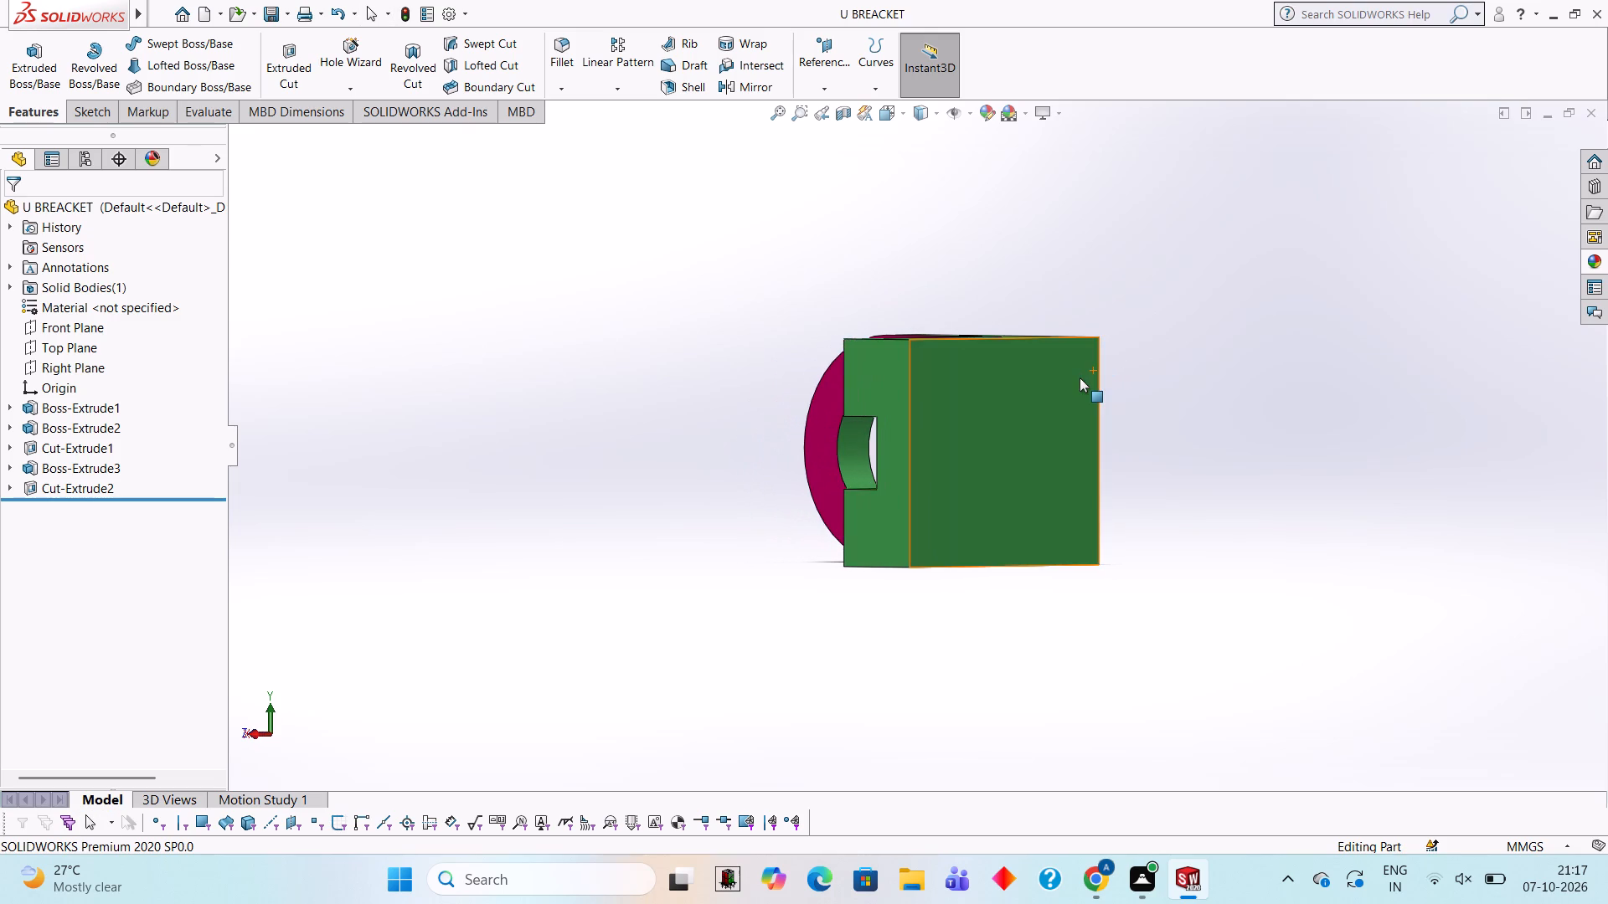
scroll(1080, 378, up, 1)
middle_click(1080, 378)
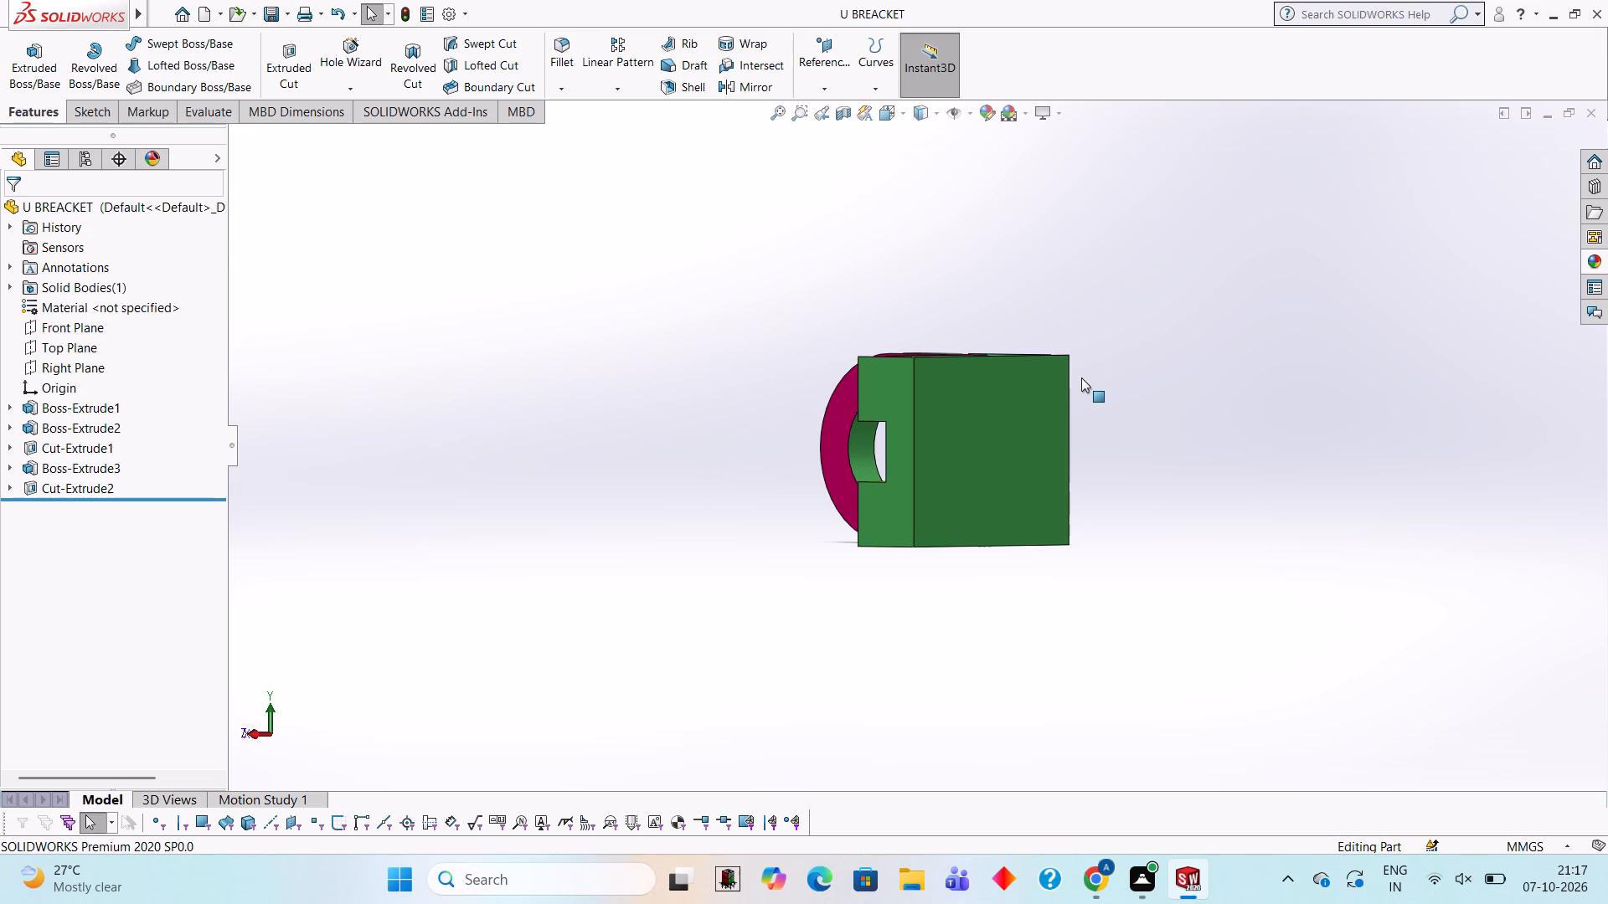
middle_drag(1041, 279, 1109, 311)
middle_drag(989, 219, 1022, 237)
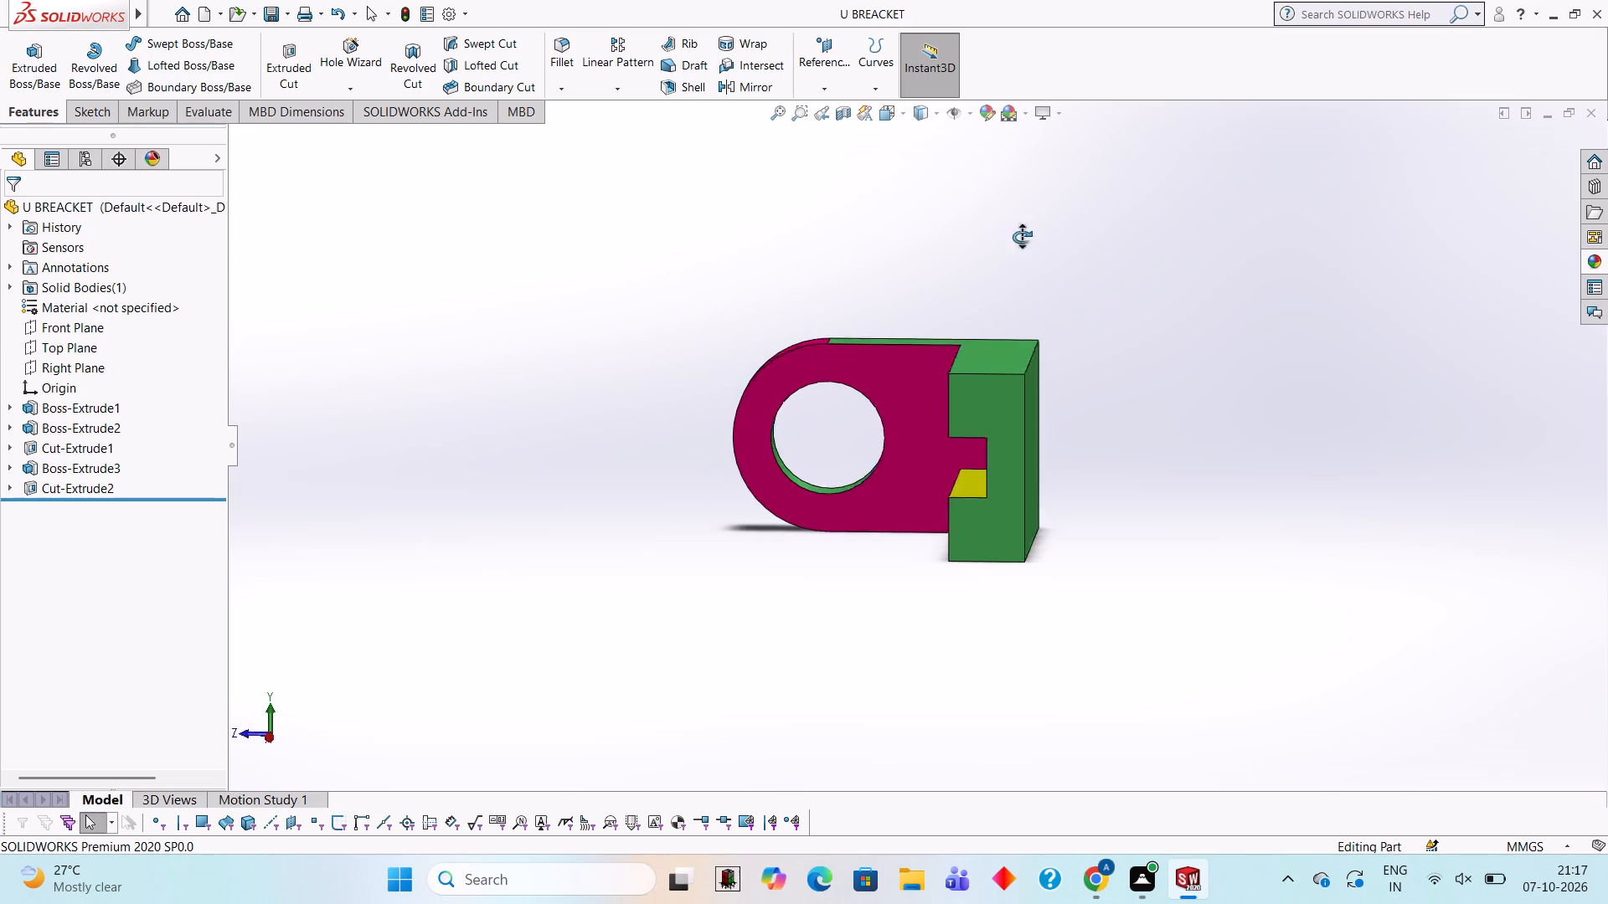
middle_drag(1022, 237, 1075, 270)
middle_drag(1031, 404, 1016, 289)
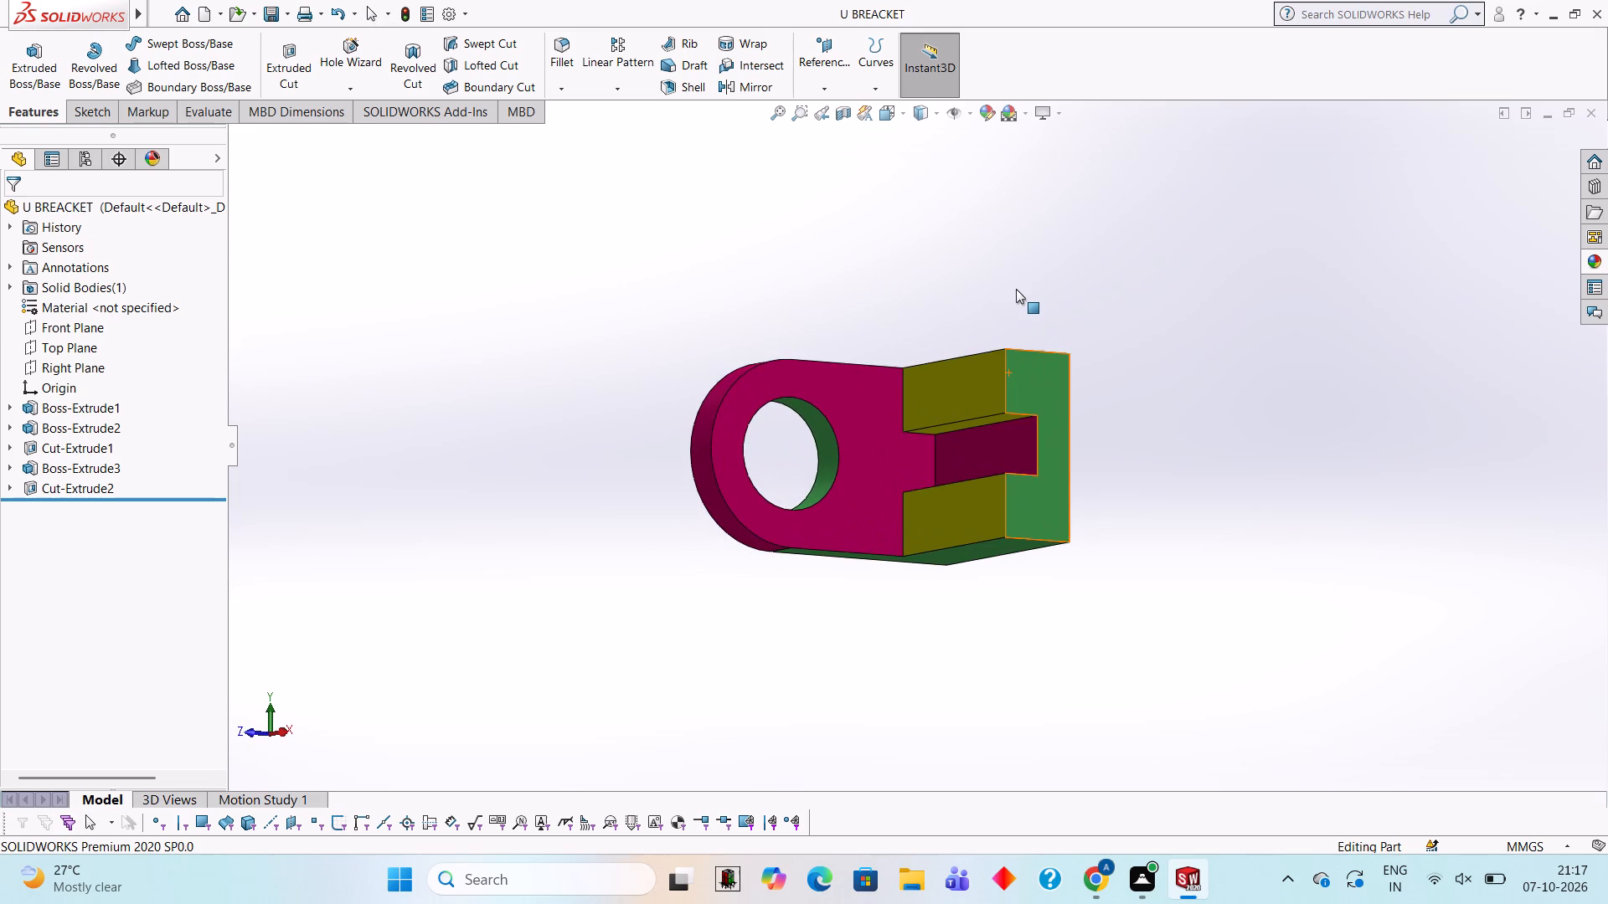
Apply the solid Pink appearance to the green end face of the base at the slot opening.
scroll(1097, 388, down, 2)
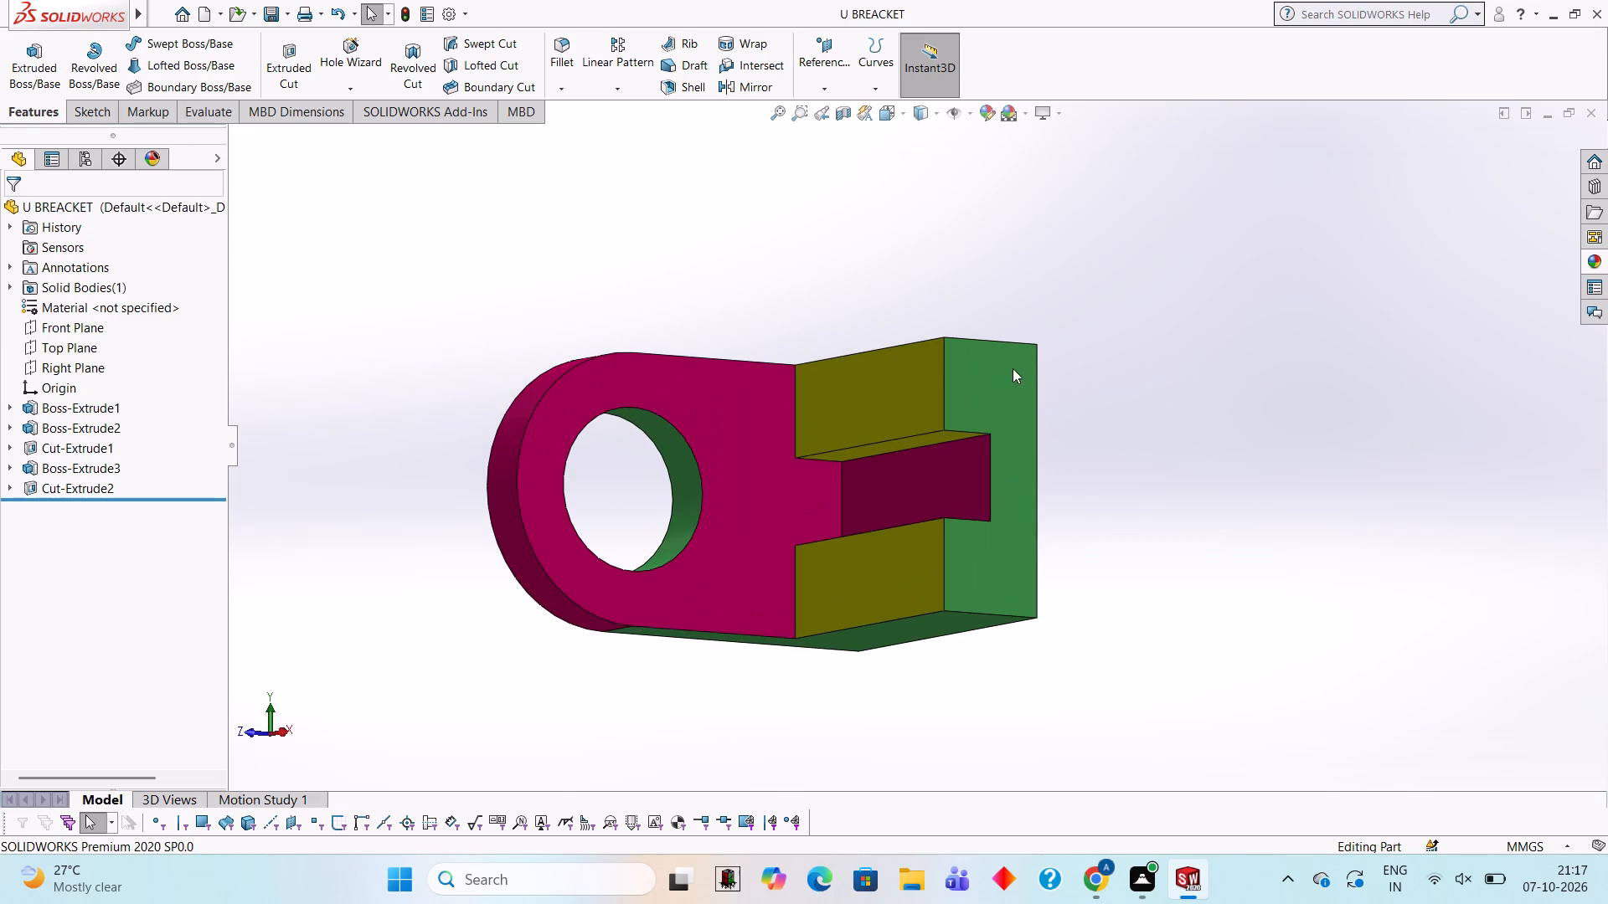
middle_drag(988, 361, 957, 362)
middle_drag(981, 377, 1029, 403)
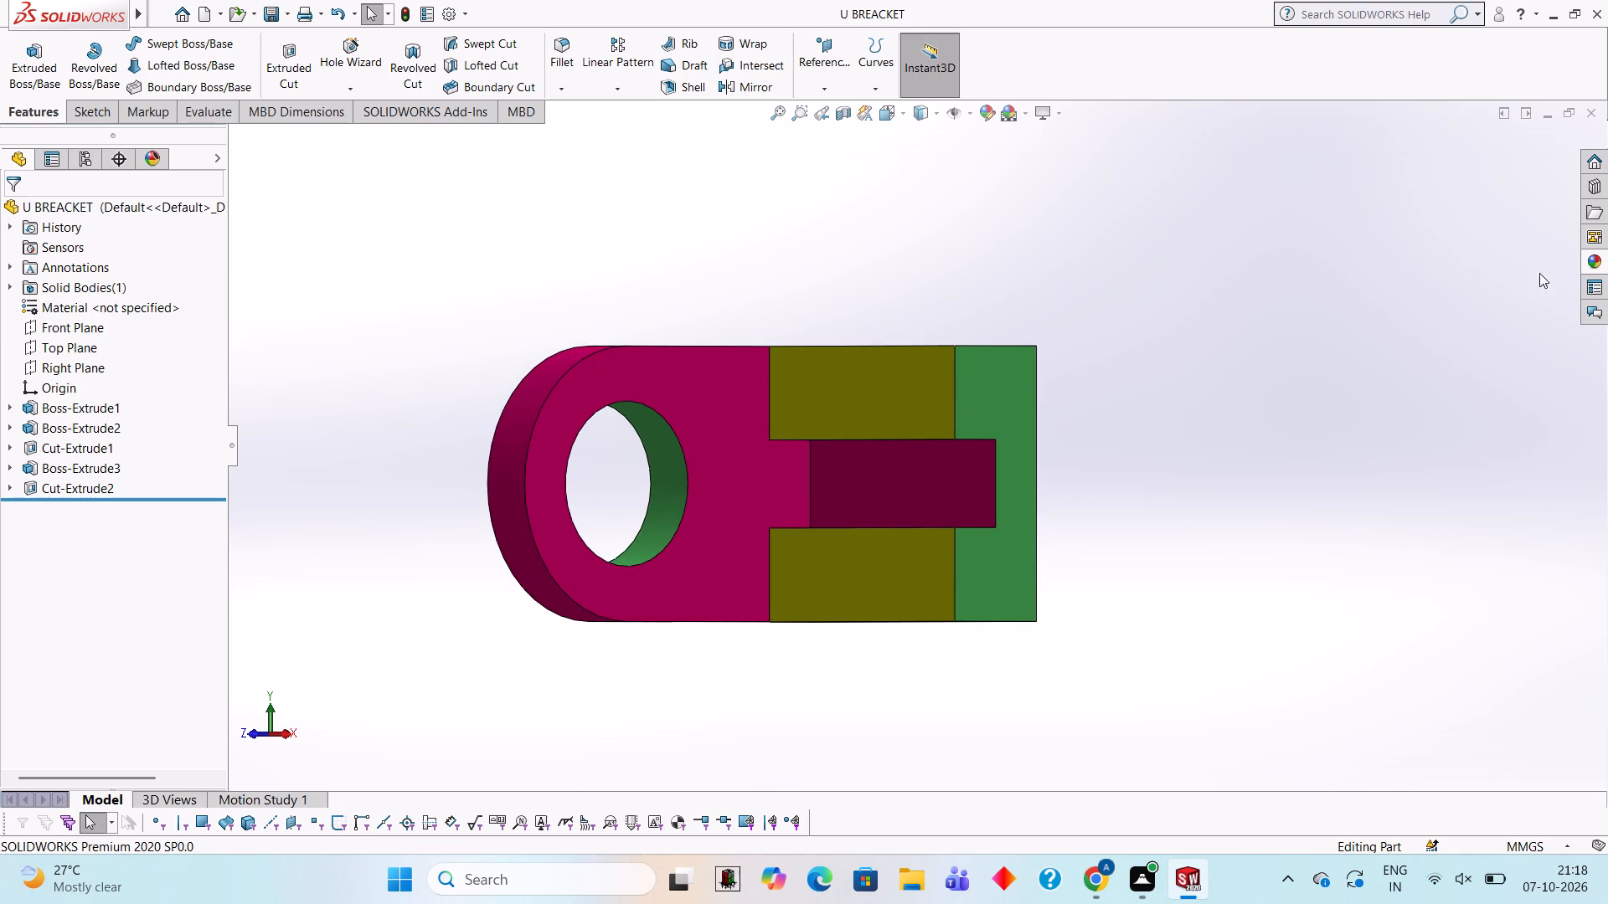
click(1593, 259)
scroll(1437, 569, down, 3)
scroll(1440, 552, up, 2)
scroll(1446, 528, down, 3)
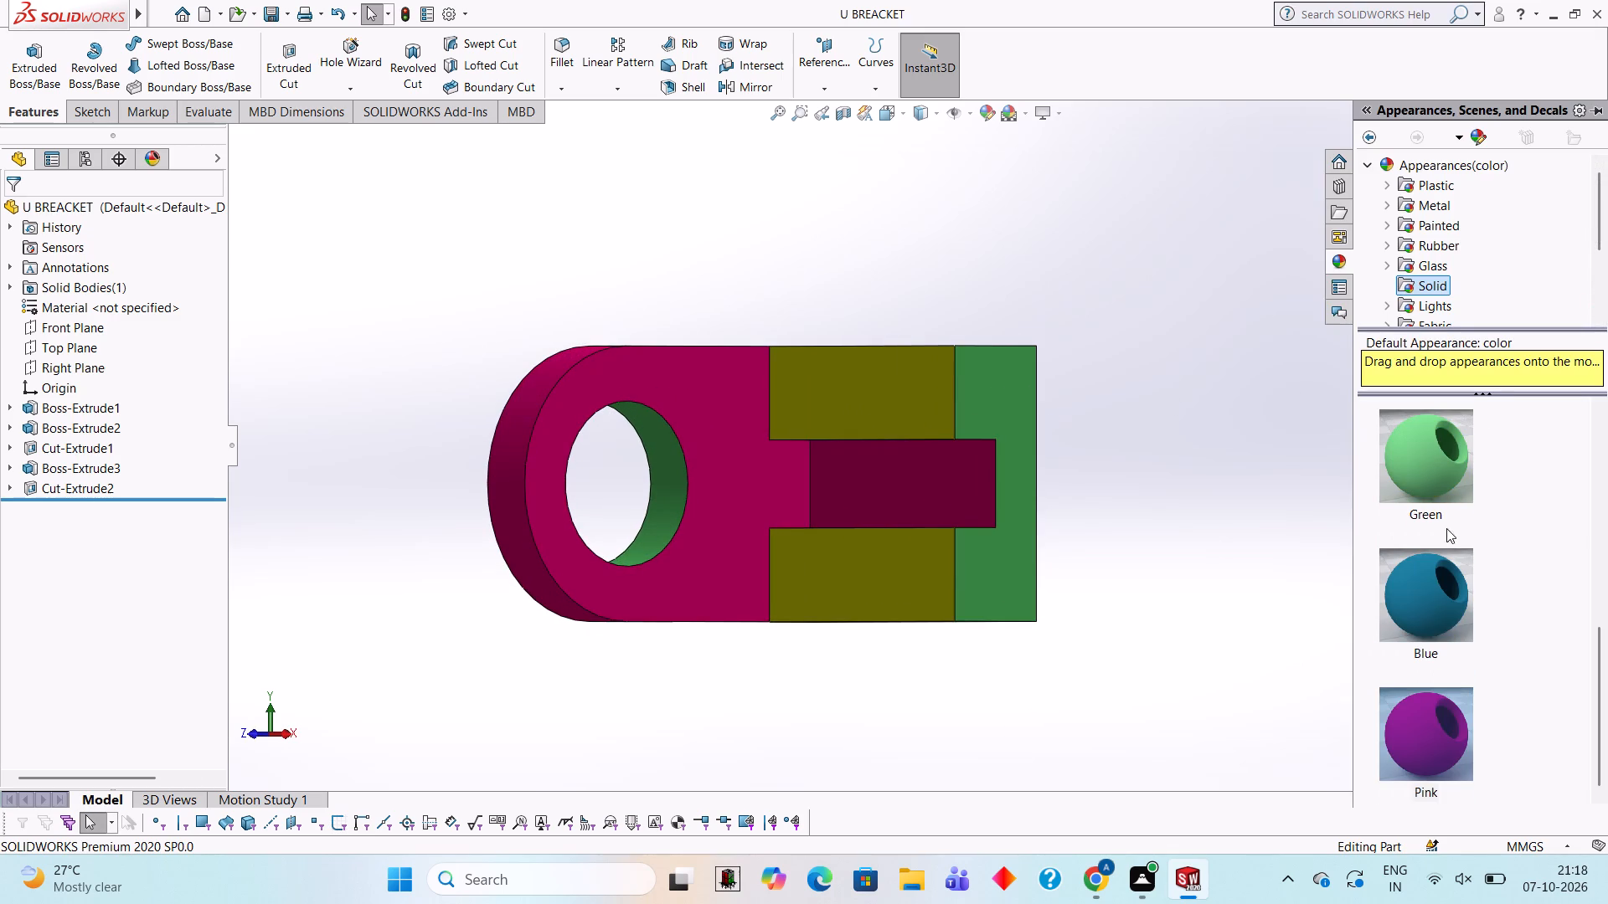
drag(1418, 742, 992, 396)
click(992, 396)
Examine the recoloured bracket from the front, underside and back, checking the slotted end face, lug, hole and outer faces.
middle_drag(1388, 520, 1287, 408)
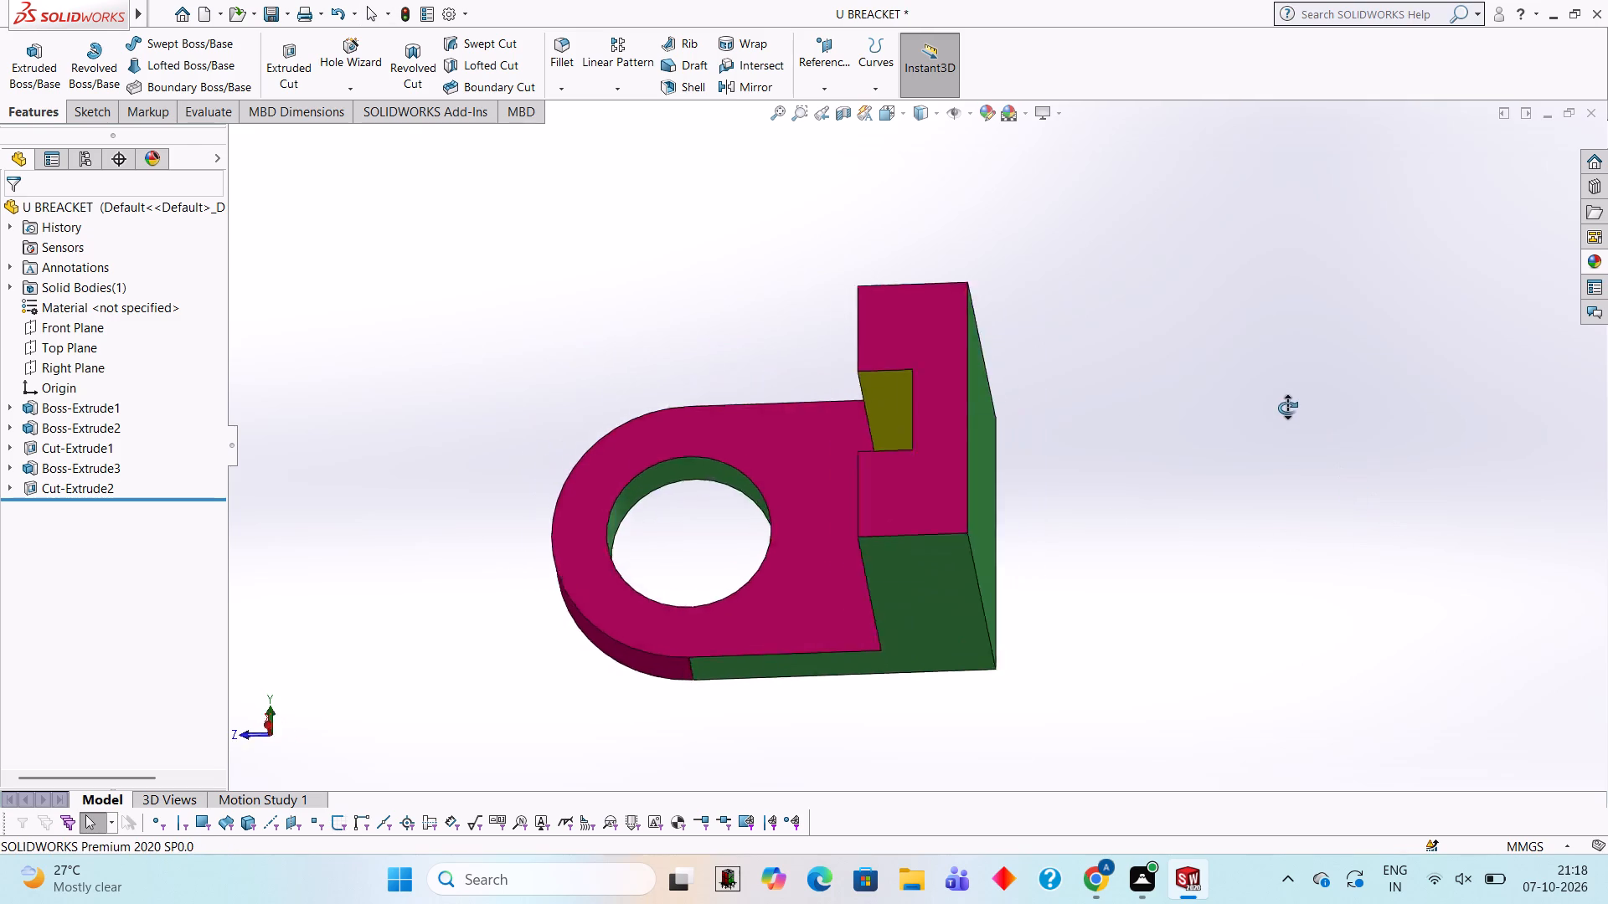
middle_drag(1287, 408, 759, 655)
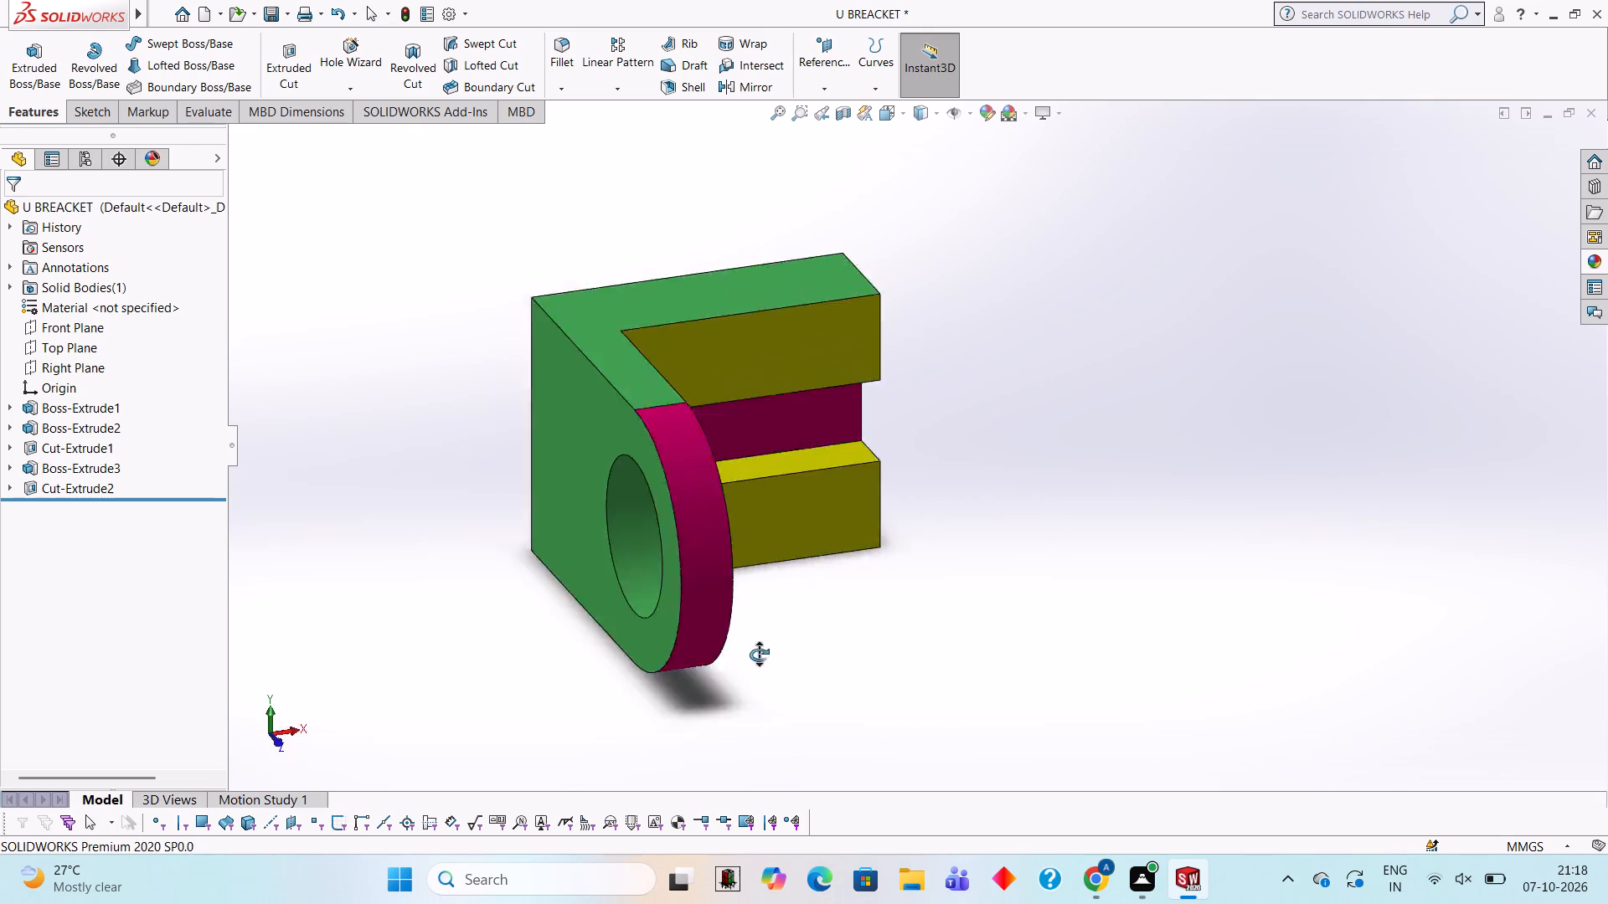
middle_drag(759, 655, 718, 434)
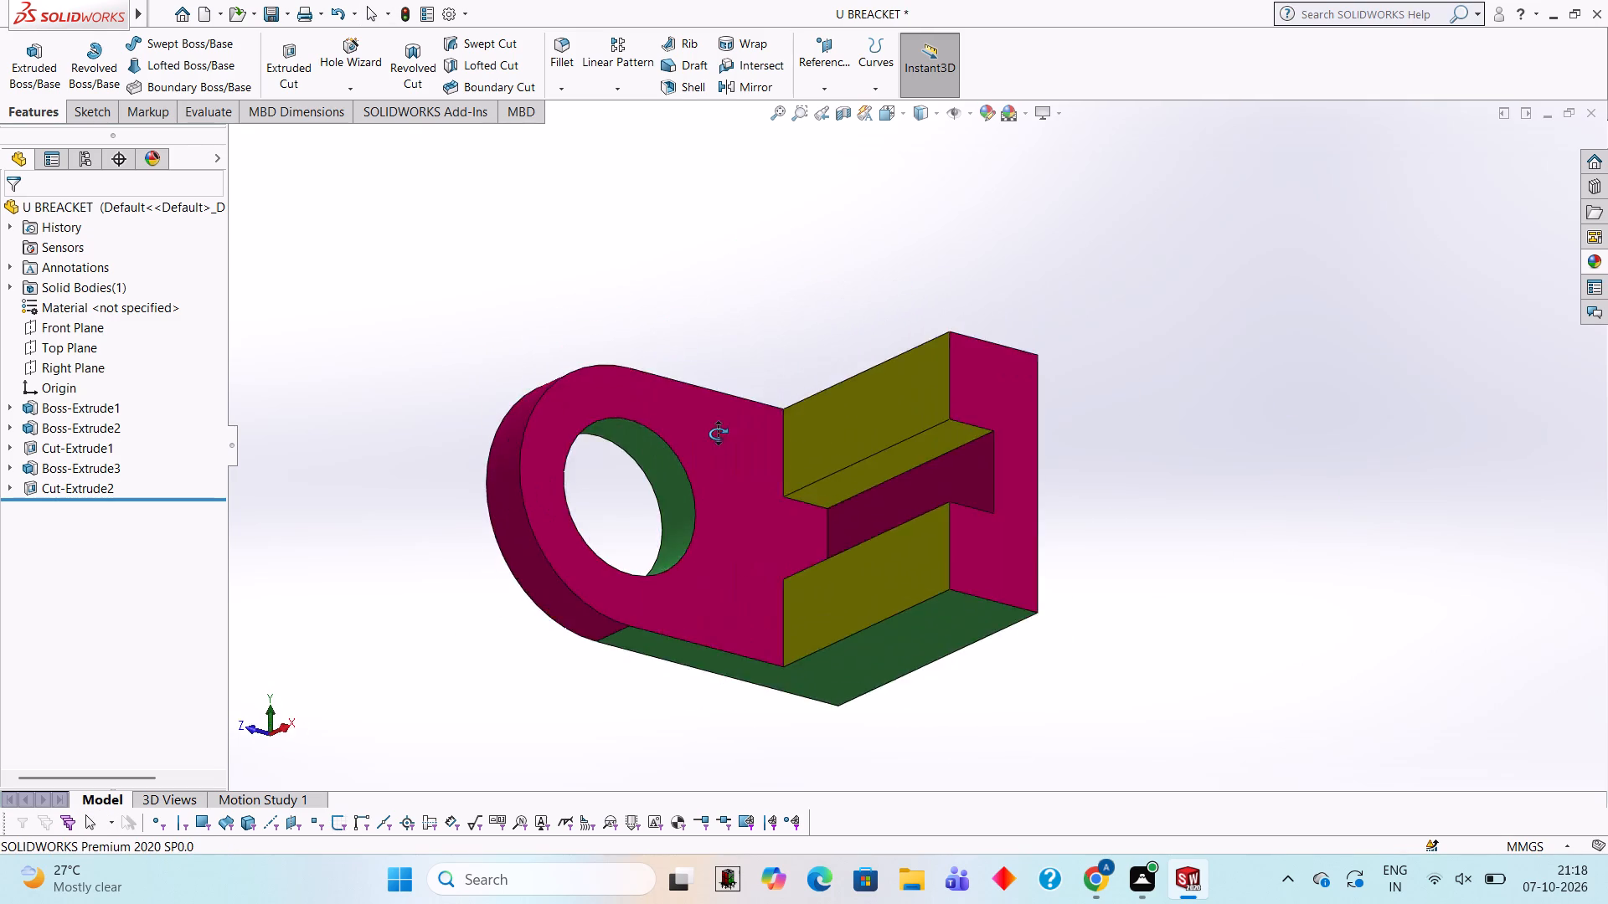
middle_drag(718, 434, 764, 530)
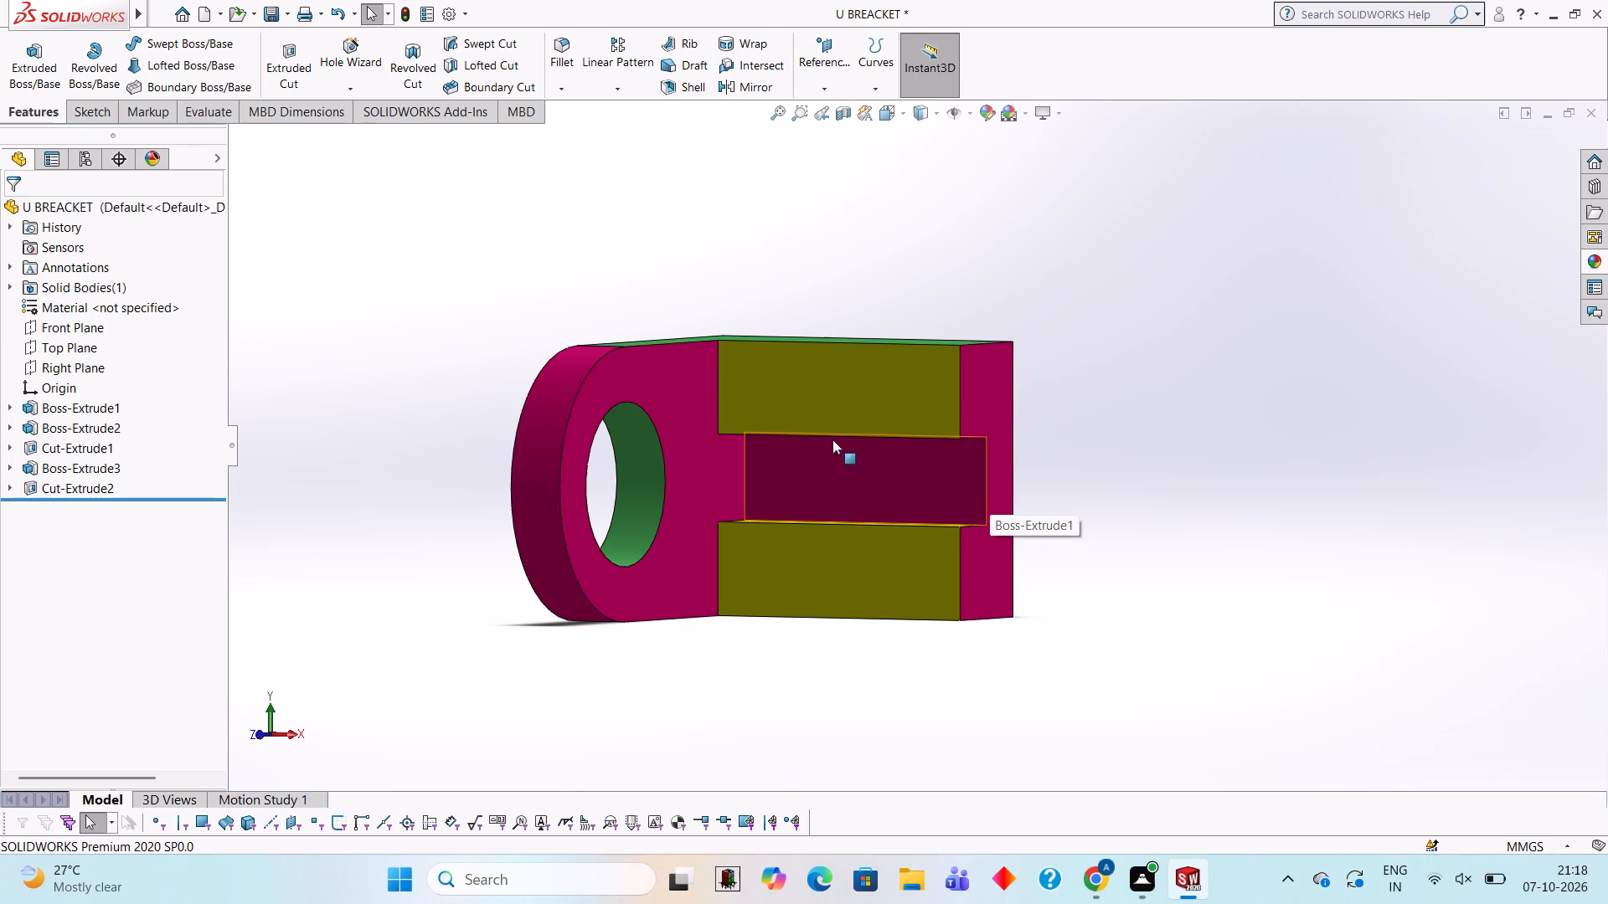
middle_drag(950, 426, 947, 319)
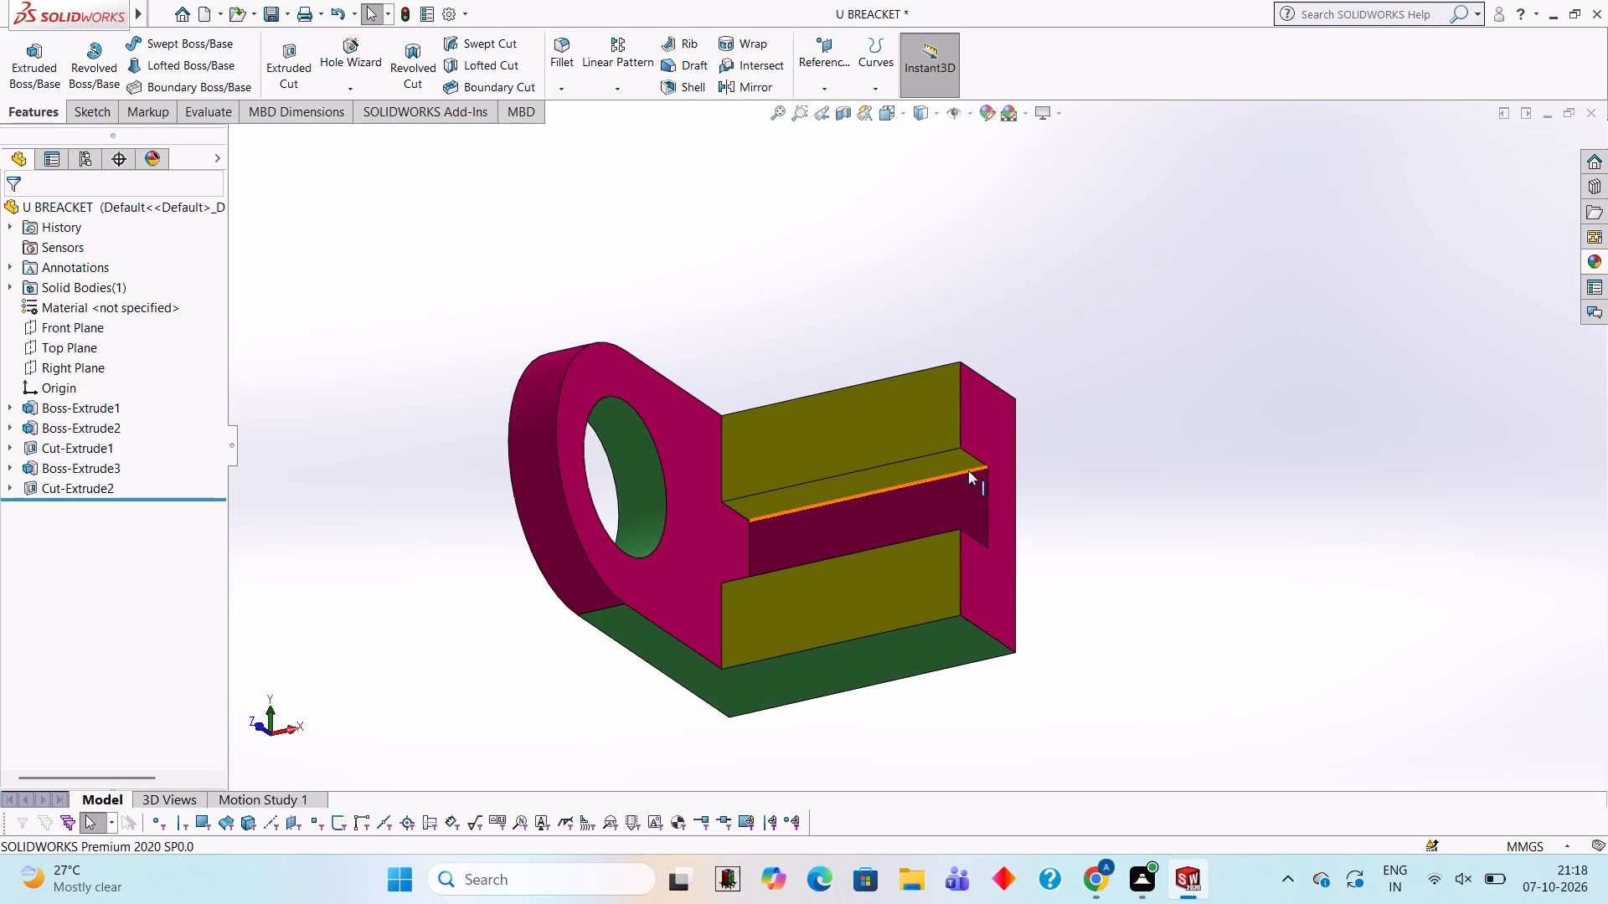
middle_drag(1063, 362, 1009, 683)
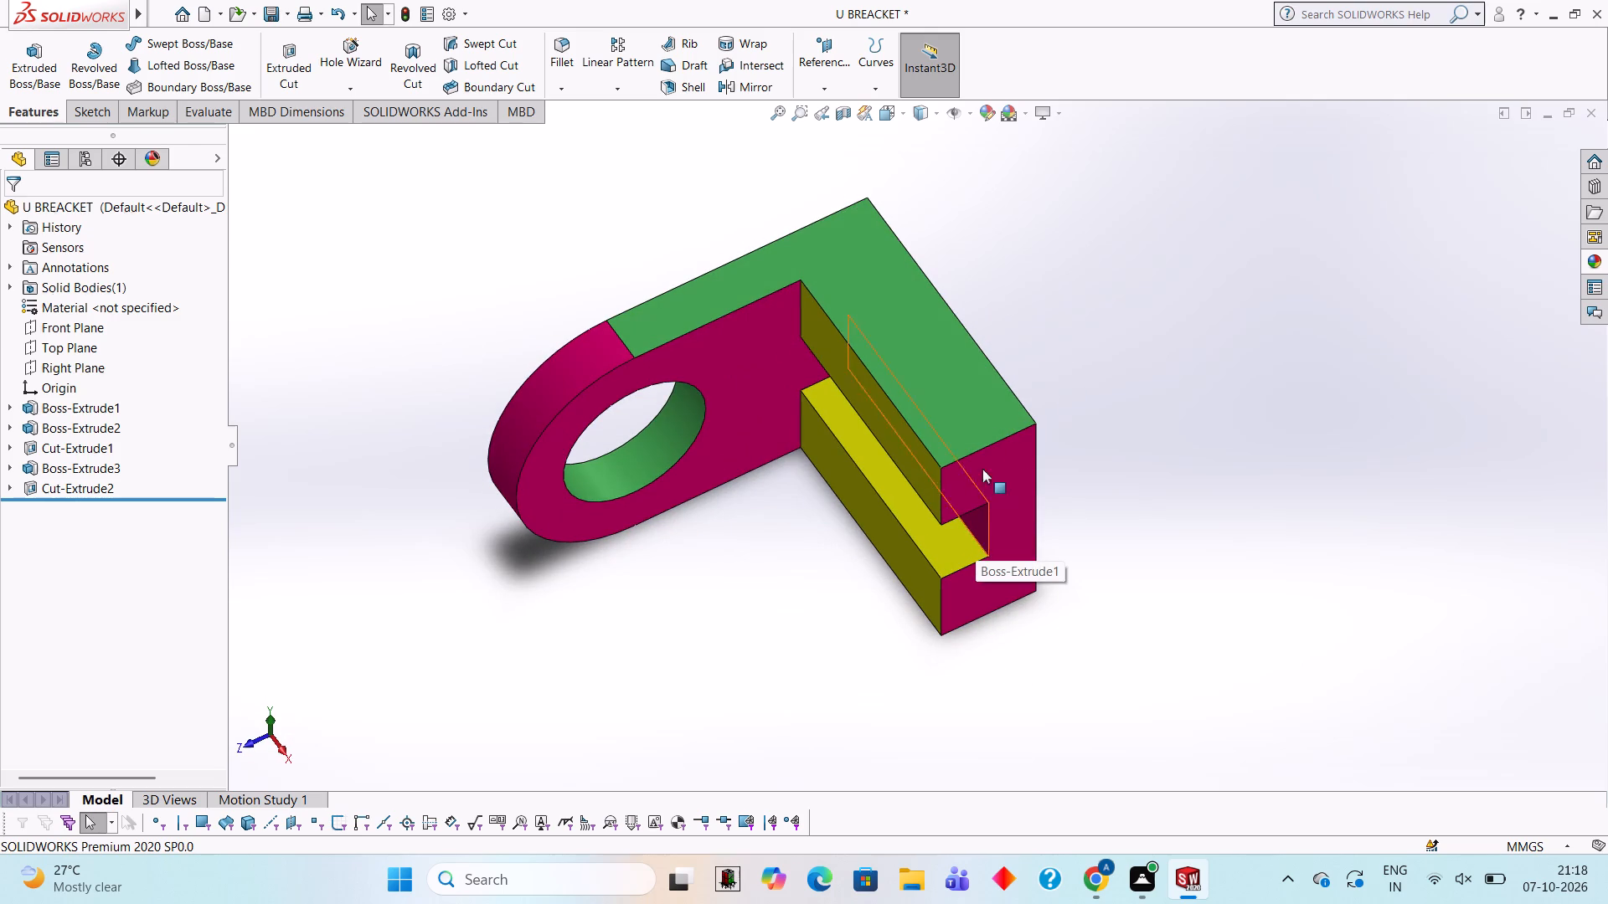
middle_drag(1089, 396, 1142, 293)
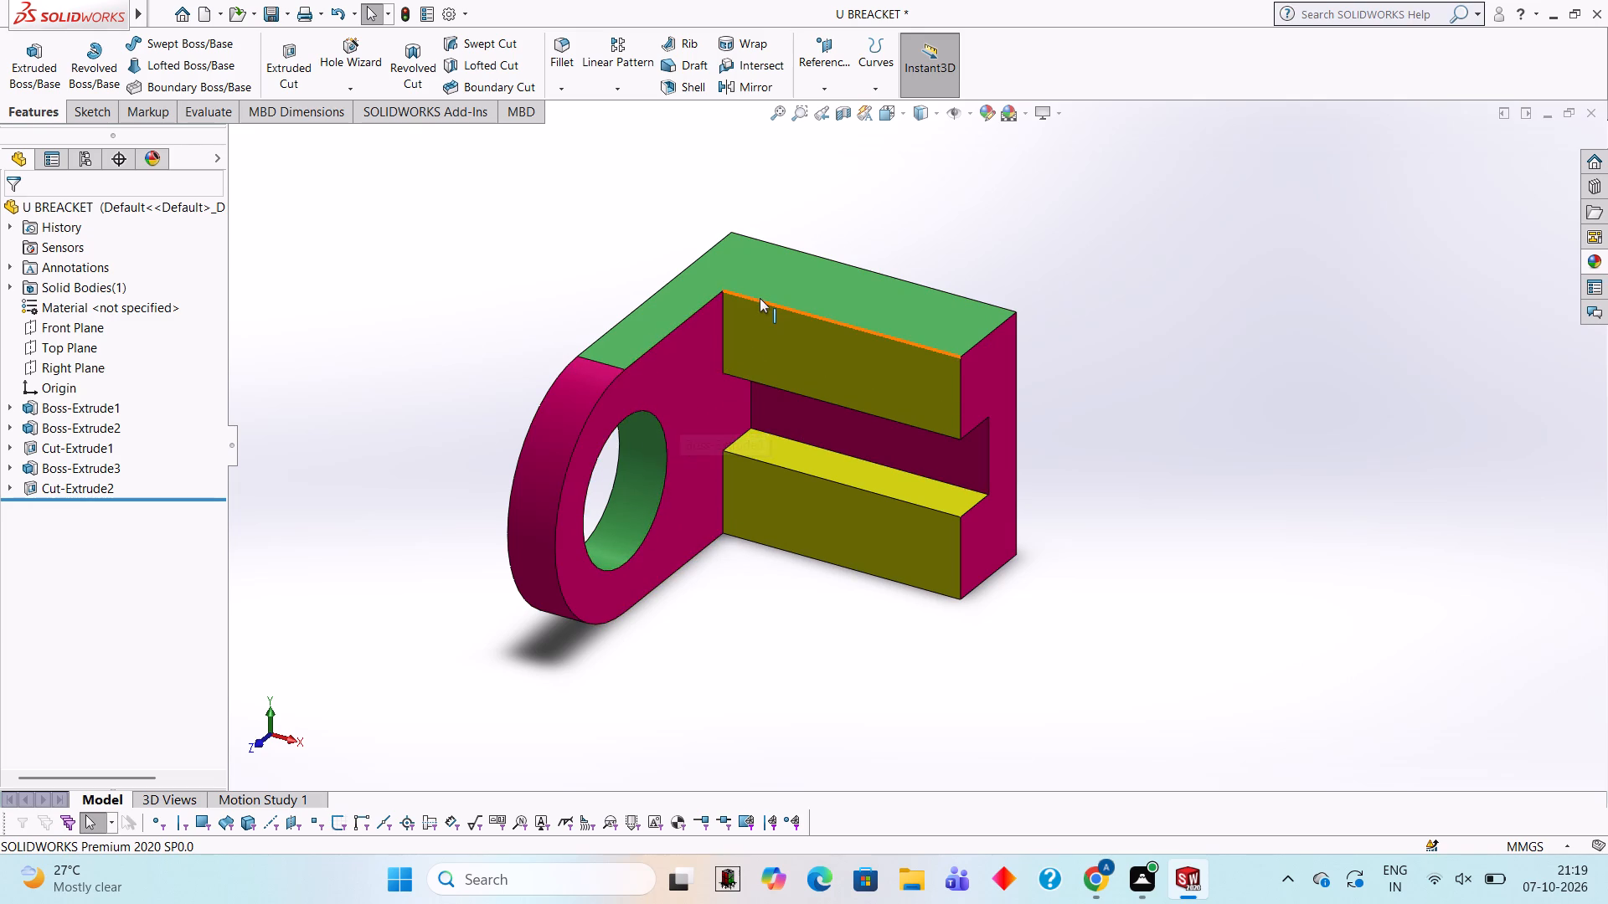
middle_drag(929, 367, 970, 256)
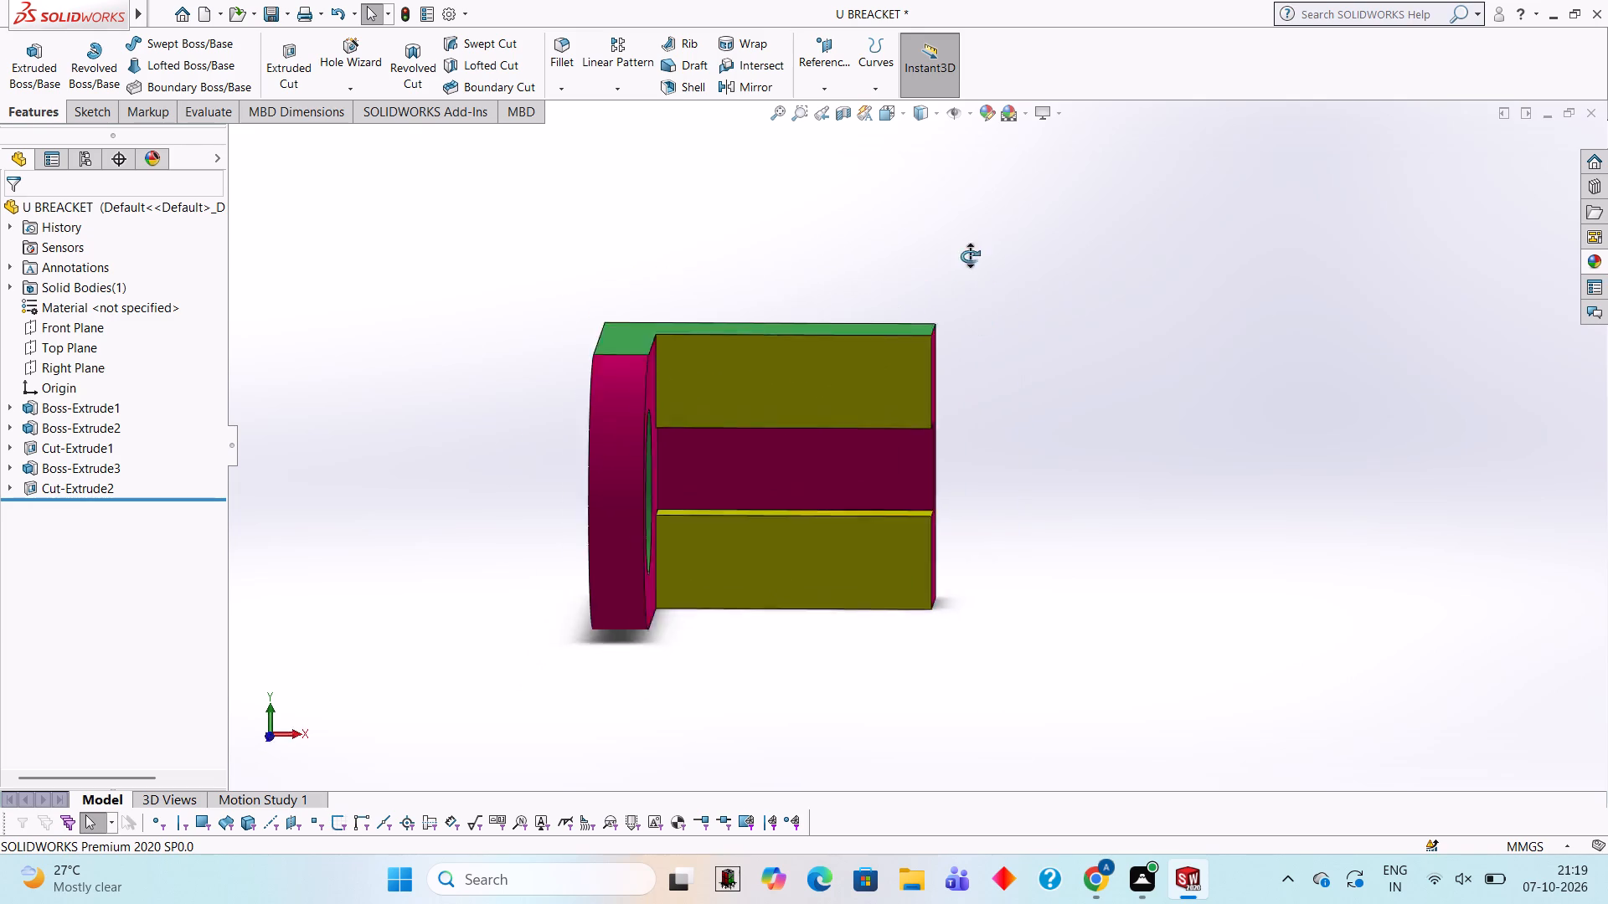
middle_drag(970, 256, 925, 234)
middle_drag(930, 477, 711, 286)
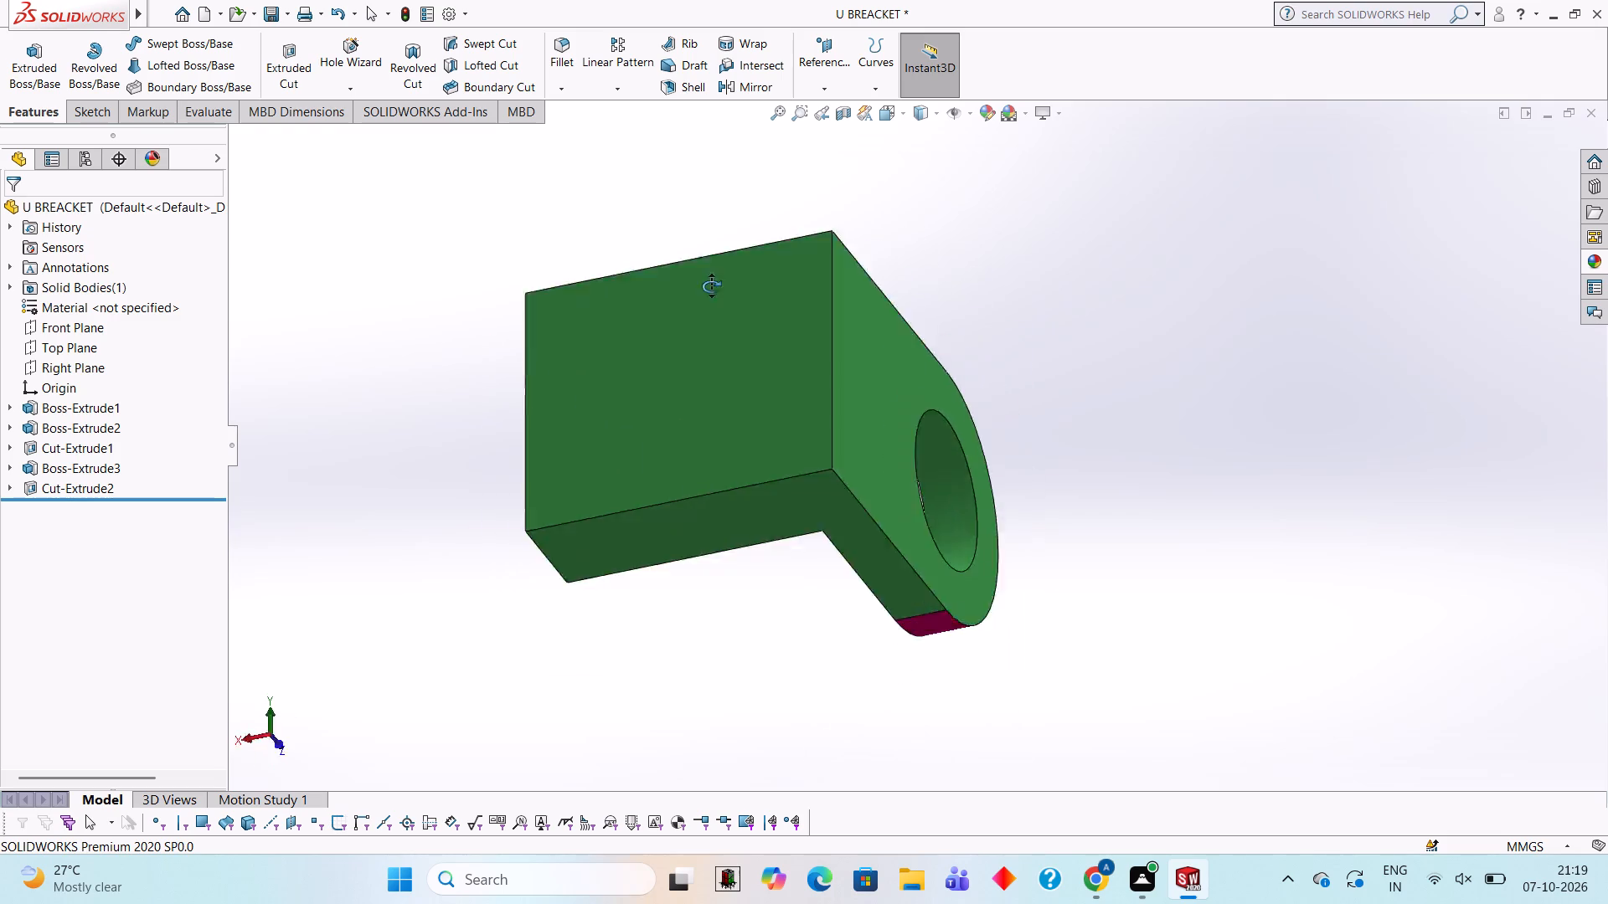
middle_drag(711, 286, 917, 559)
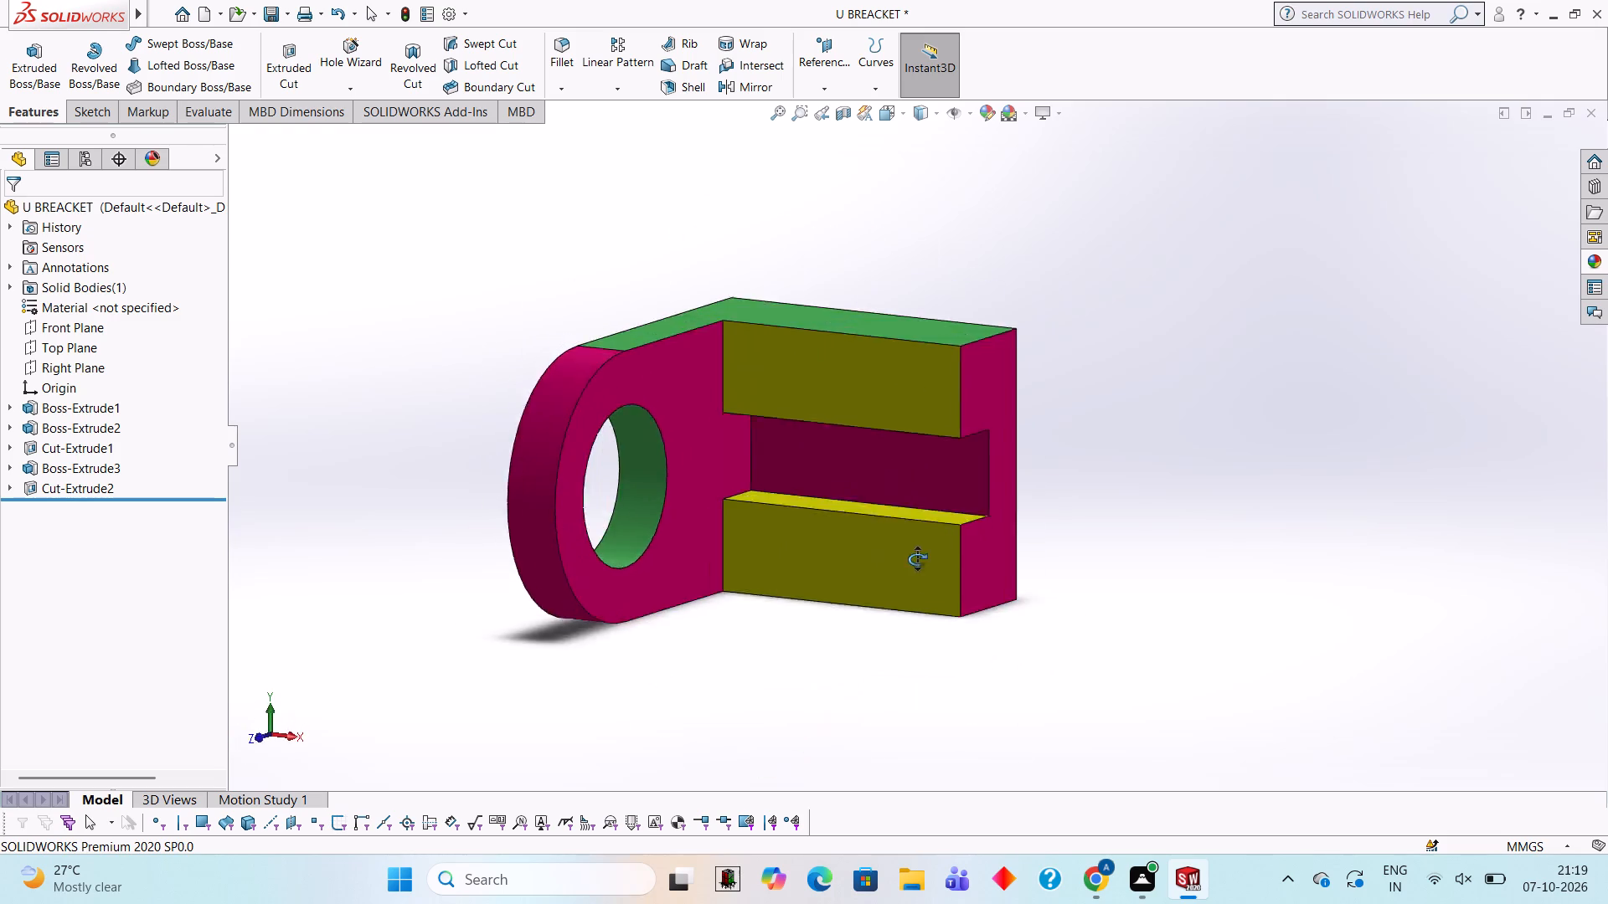
middle_drag(917, 559, 713, 670)
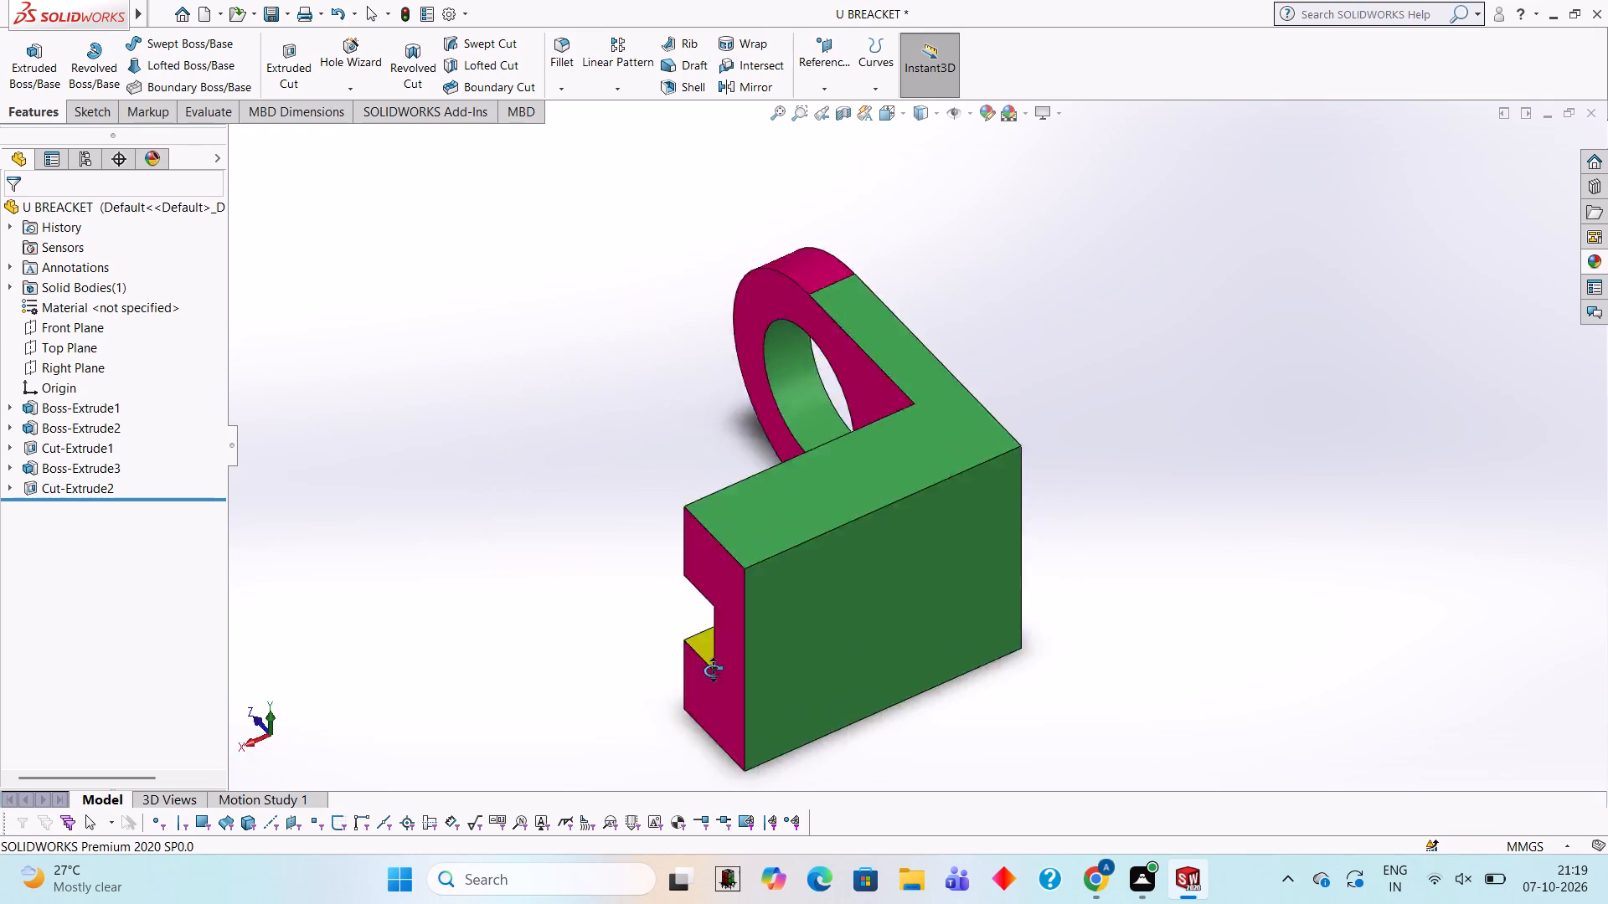
middle_drag(713, 670, 604, 403)
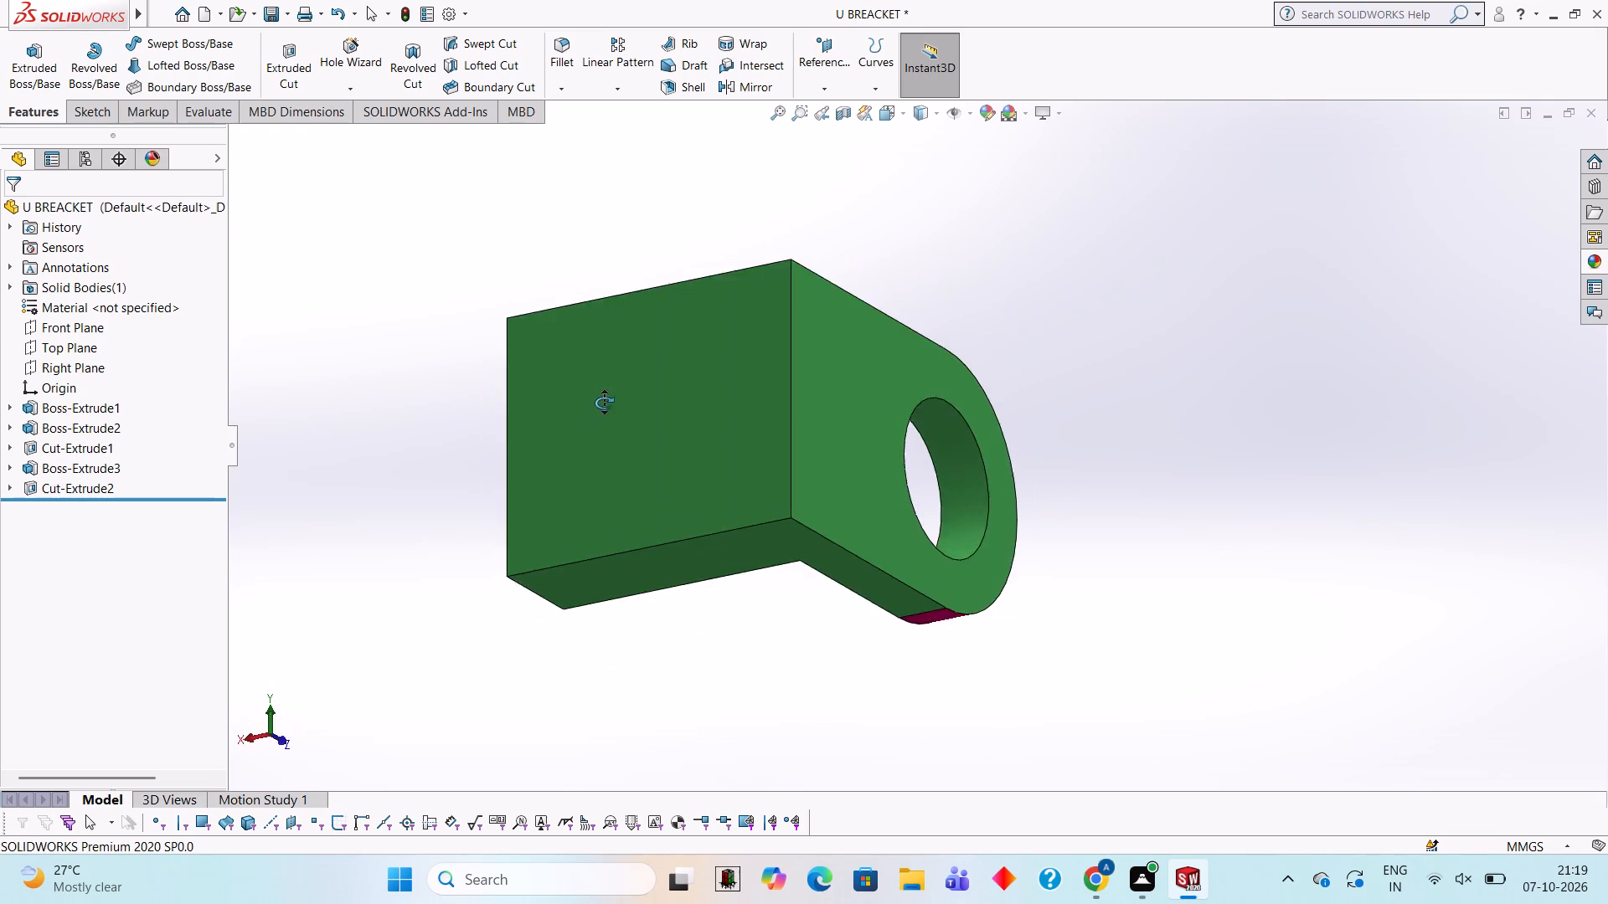
middle_drag(604, 403, 1073, 514)
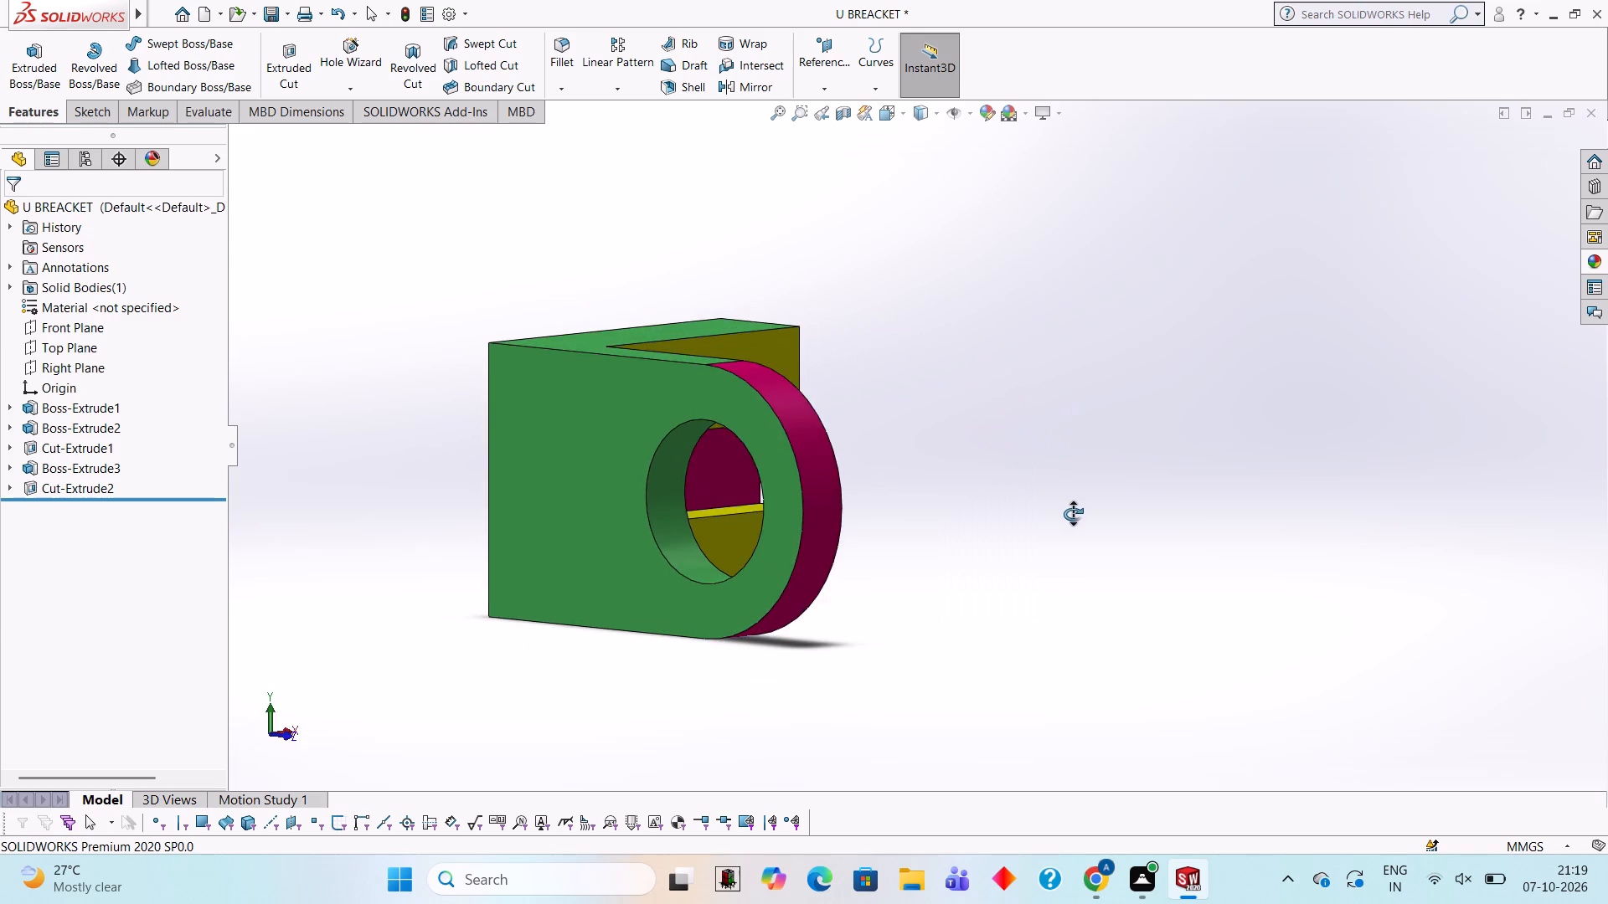
middle_drag(1073, 514, 1098, 521)
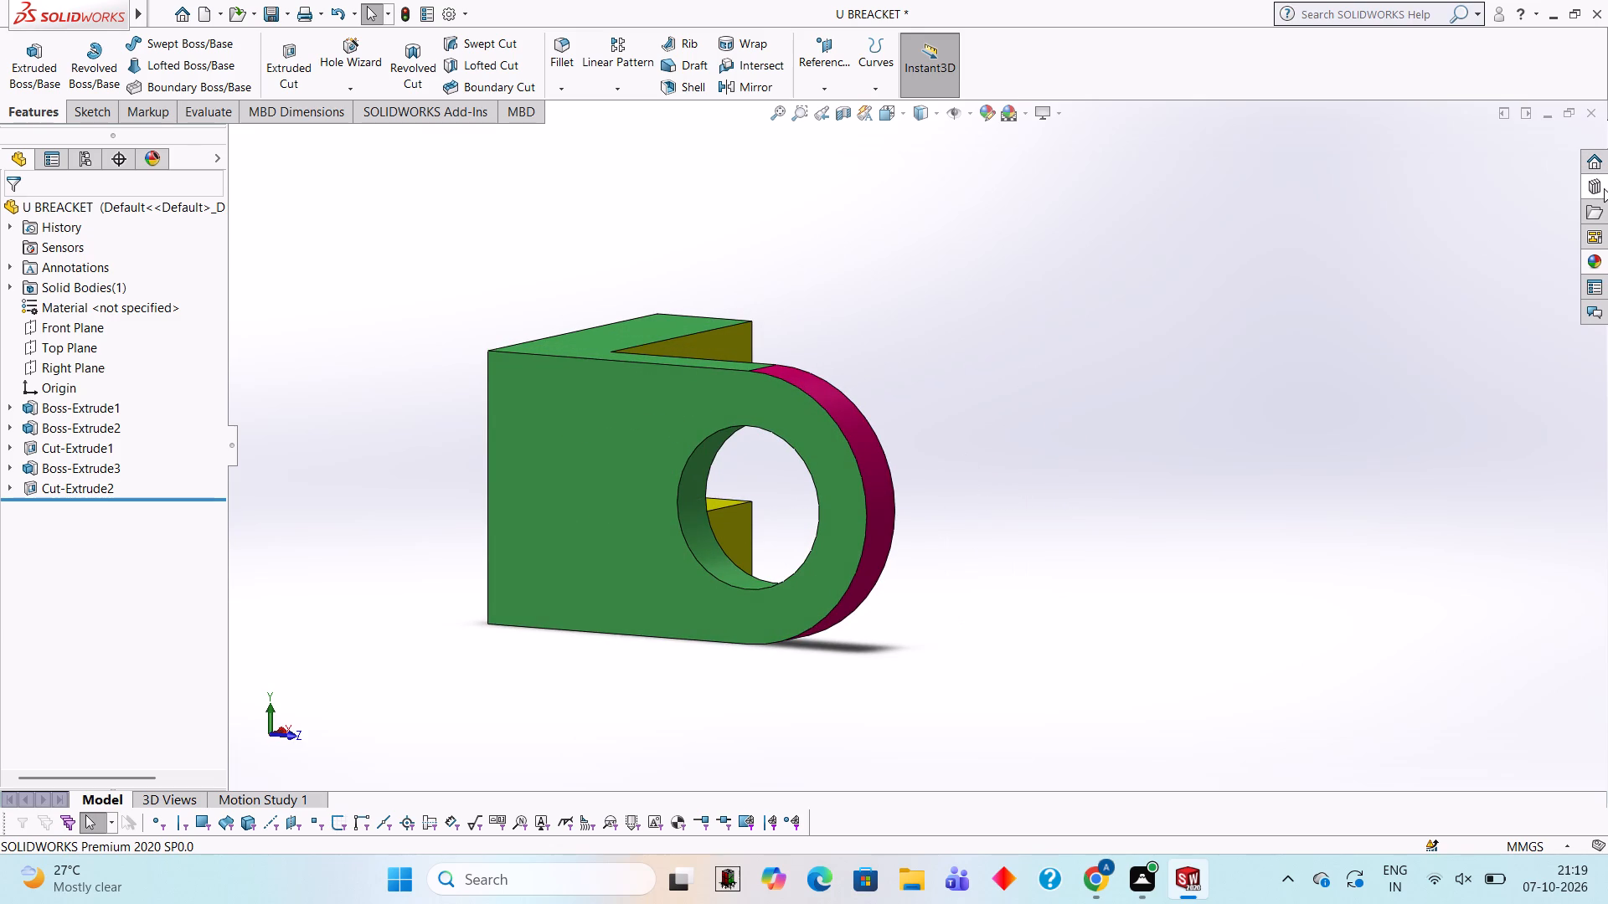
Apply a solid yellow appearance to the large green outer face around the lug hole.
click(1598, 270)
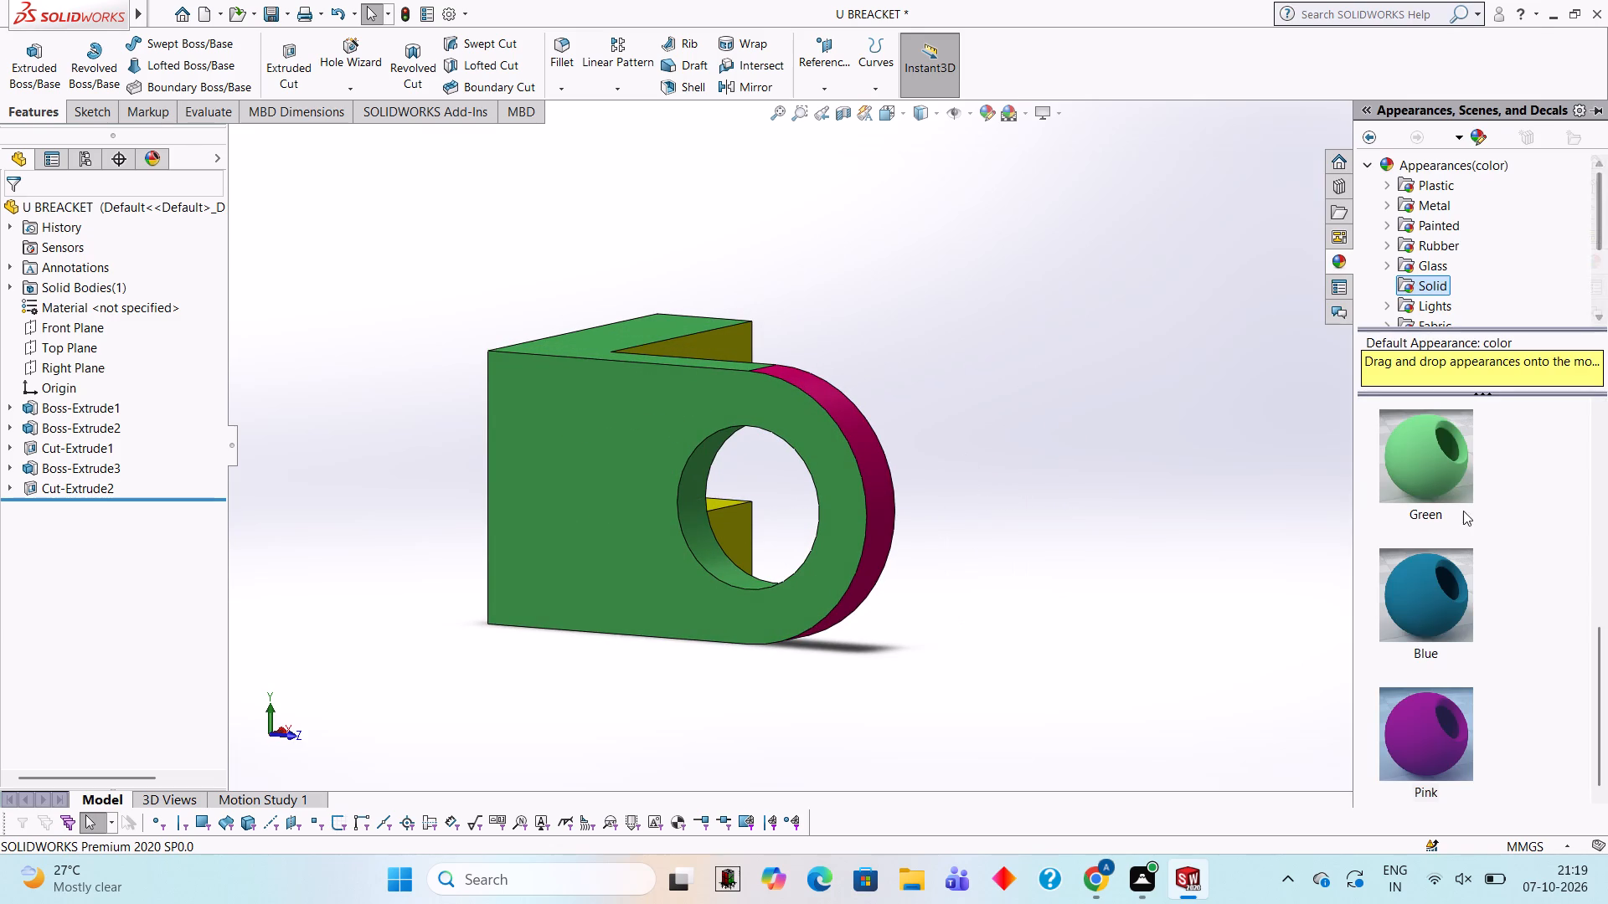
scroll(1468, 505, down, 2)
scroll(1464, 498, up, 3)
scroll(1458, 494, down, 2)
drag(1449, 447, 613, 455)
click(613, 455)
Examine the bracket's inner lug face, hole, slot and top face from several angles after the recolouring.
middle_drag(993, 428, 966, 411)
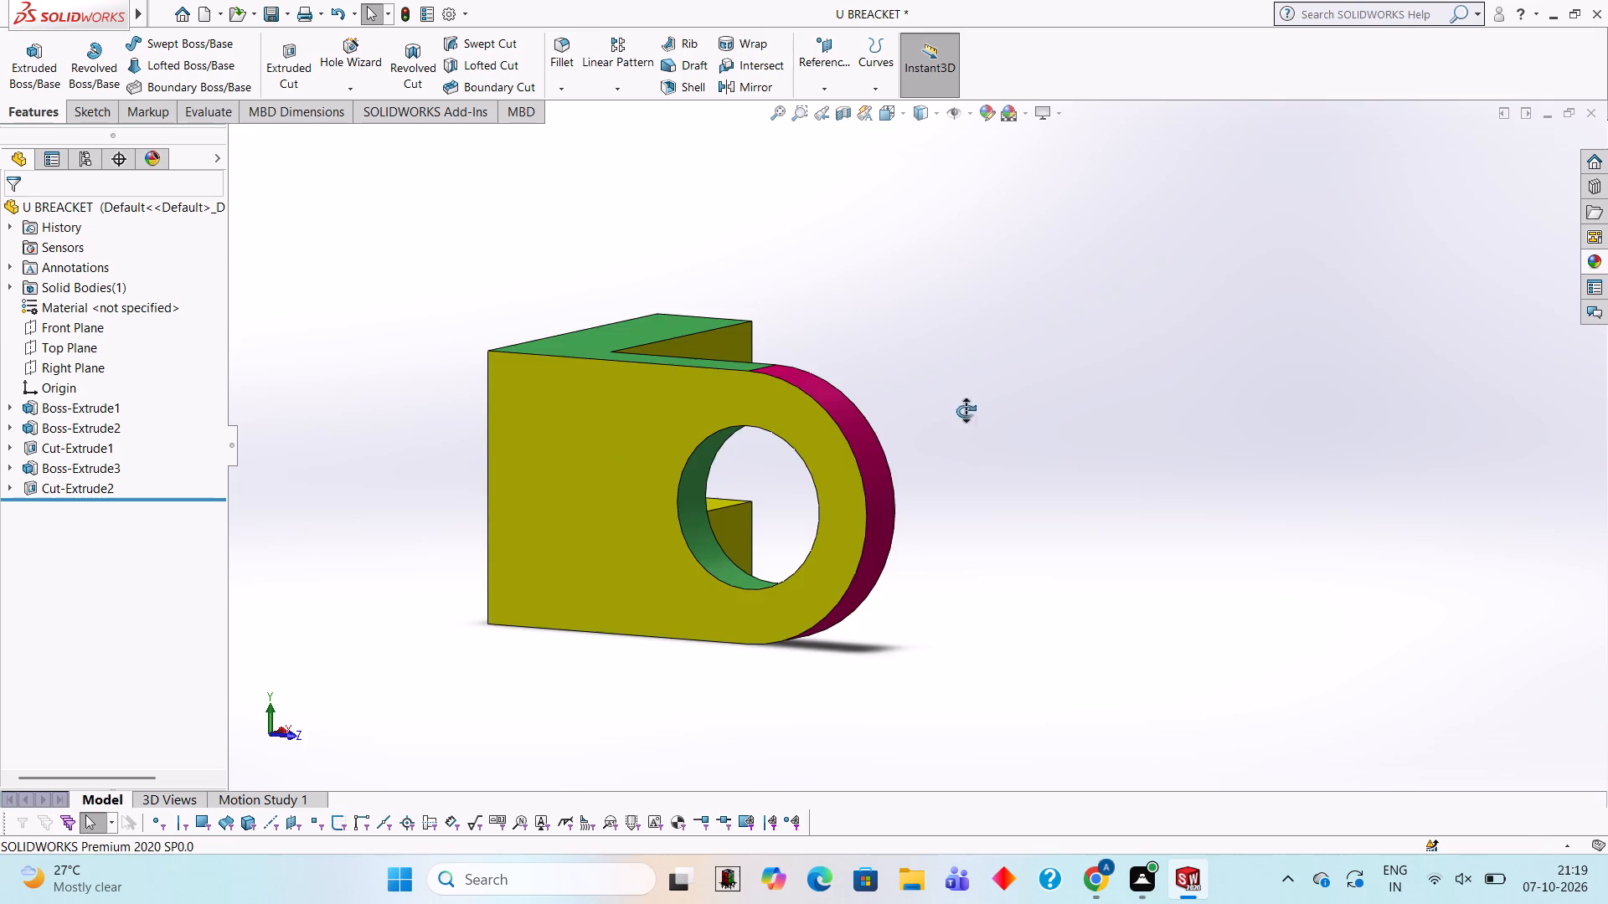
middle_drag(966, 411, 801, 417)
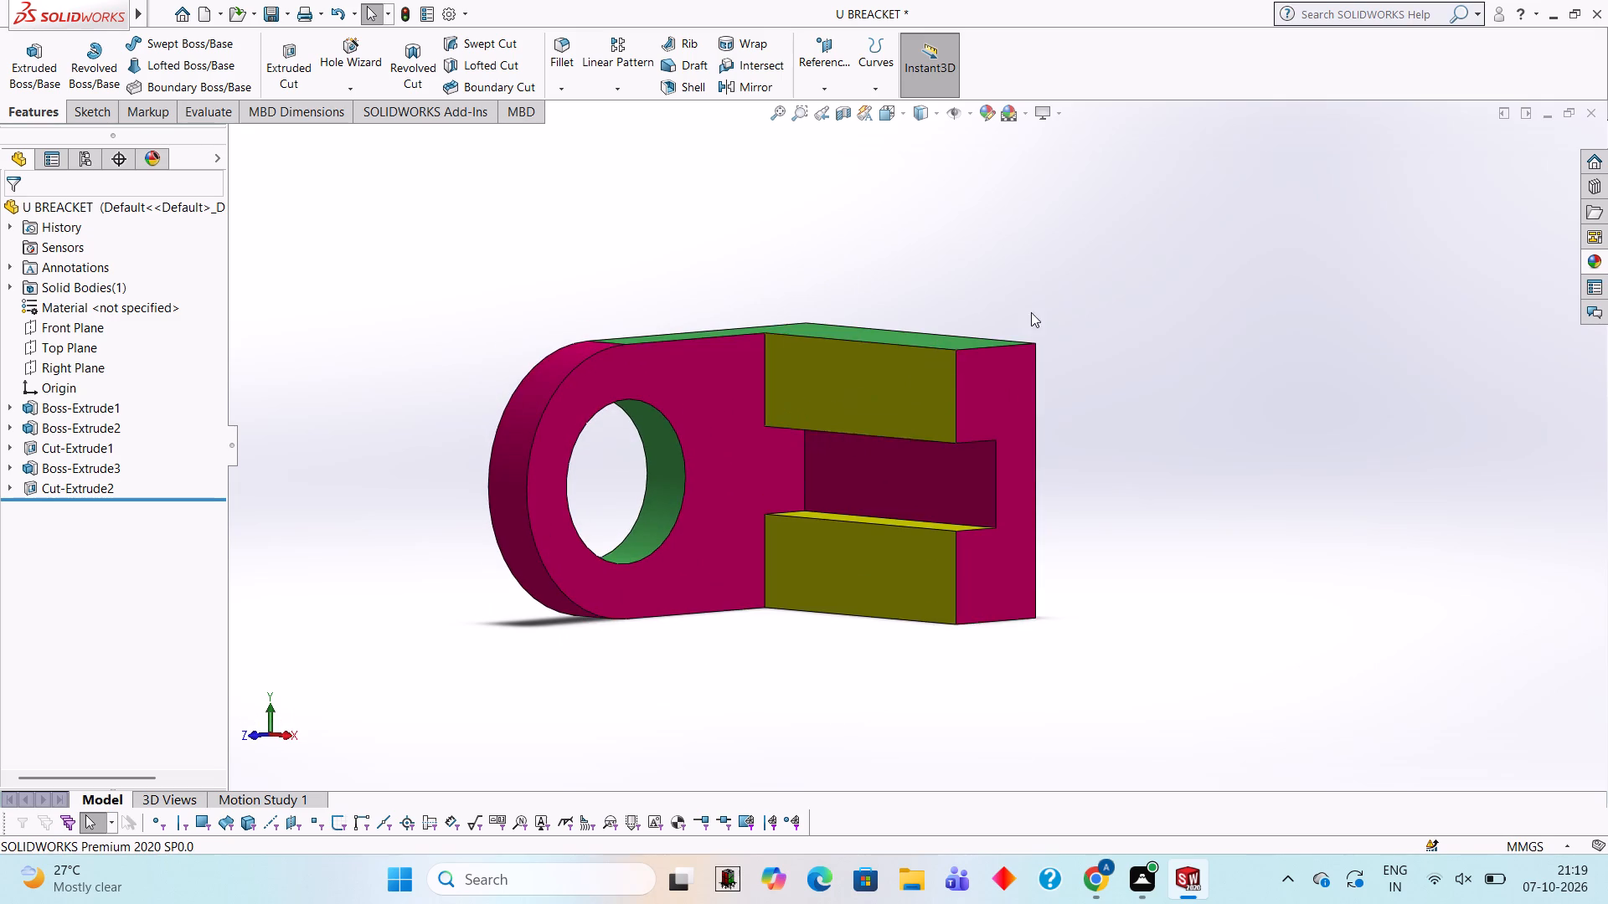
middle_drag(1047, 315, 1054, 532)
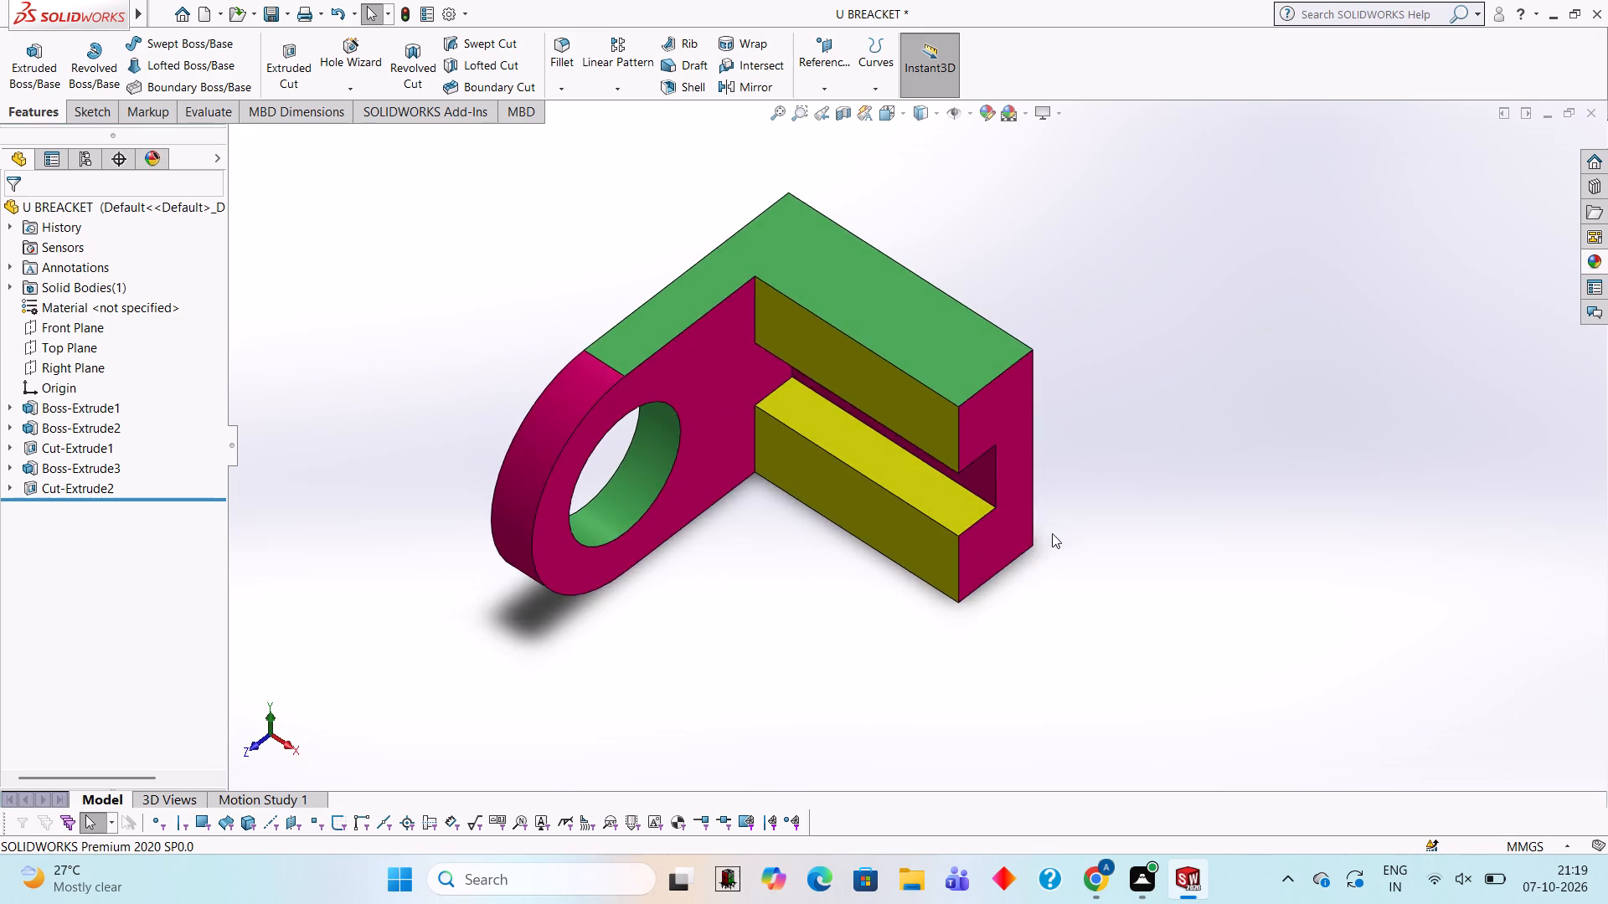
scroll(1025, 505, up, 2)
middle_drag(1017, 503, 979, 537)
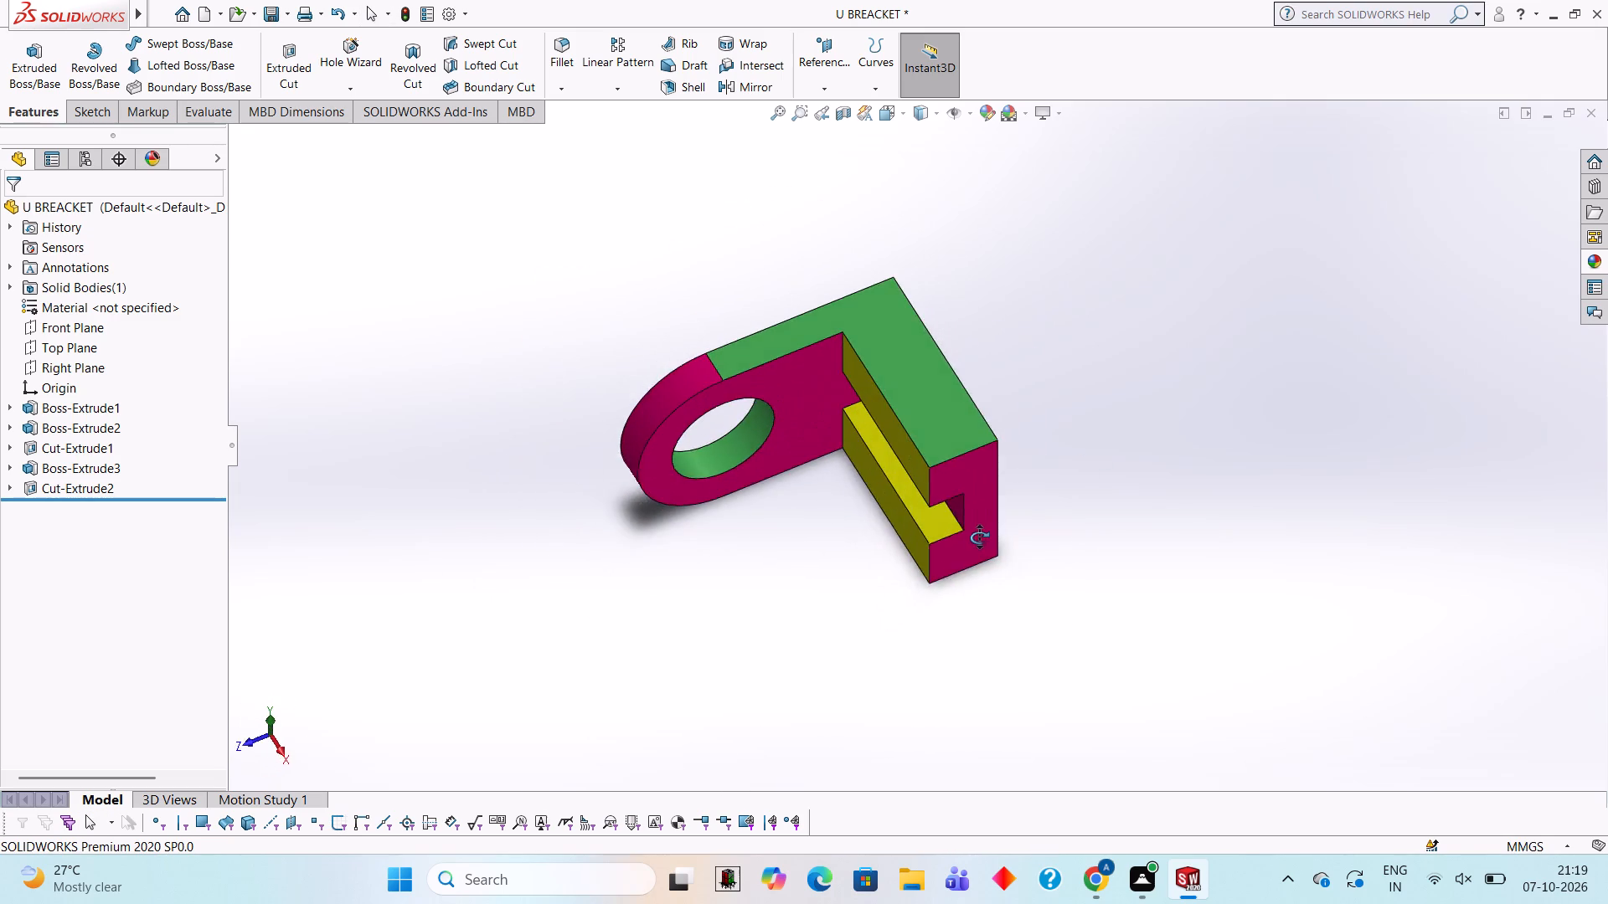
middle_drag(979, 537, 950, 457)
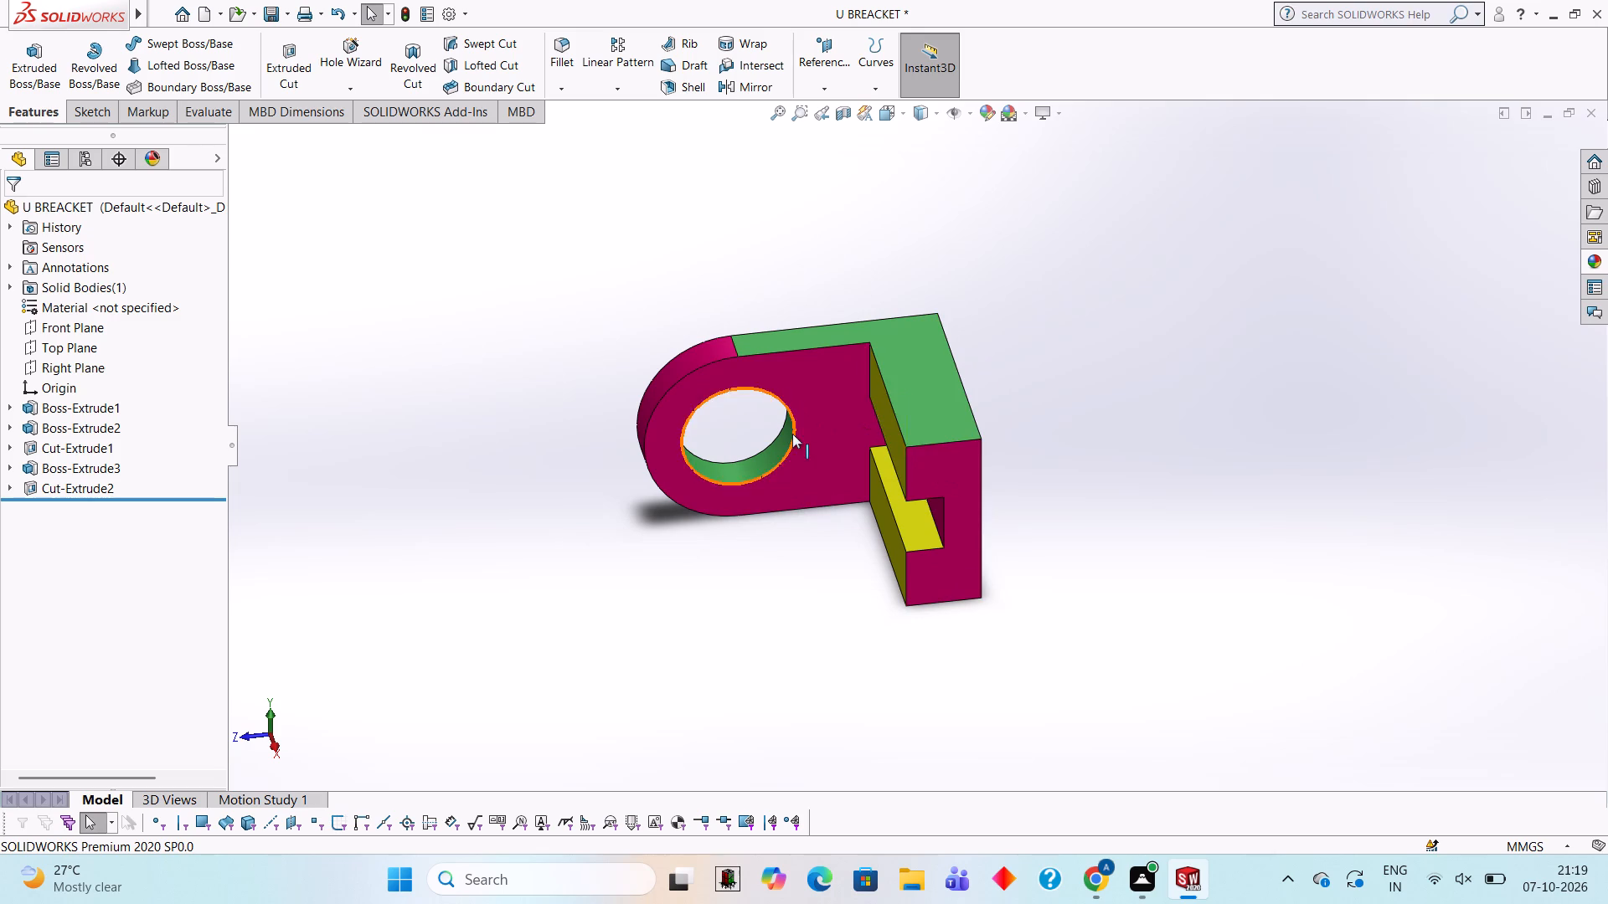
middle_drag(979, 326, 1044, 280)
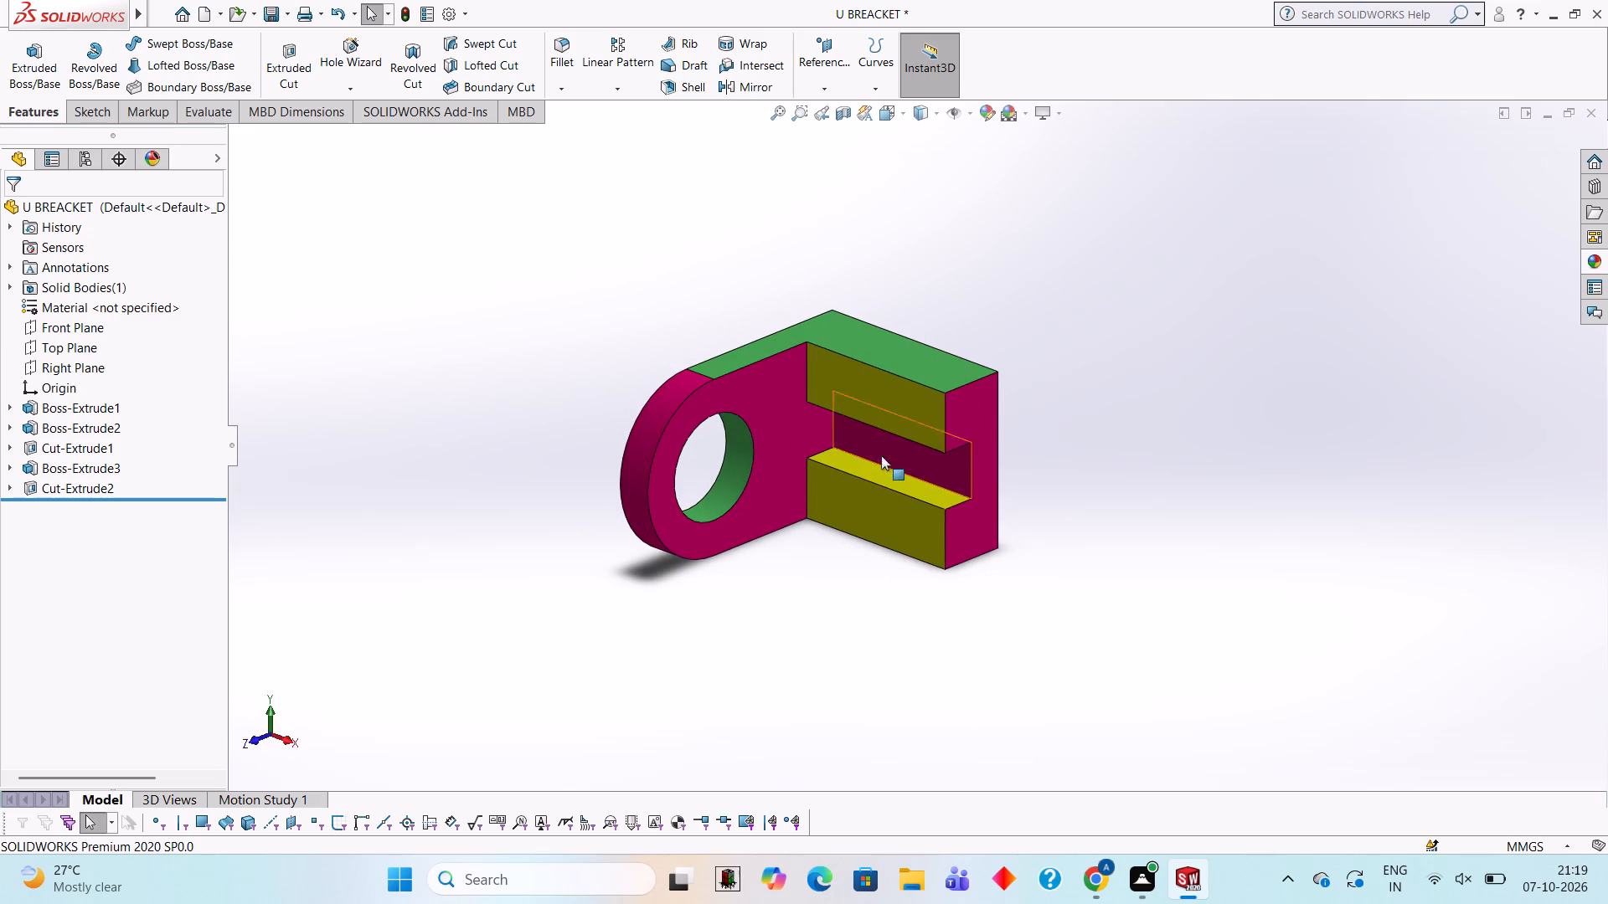
middle_drag(839, 470, 845, 443)
scroll(775, 472, down, 2)
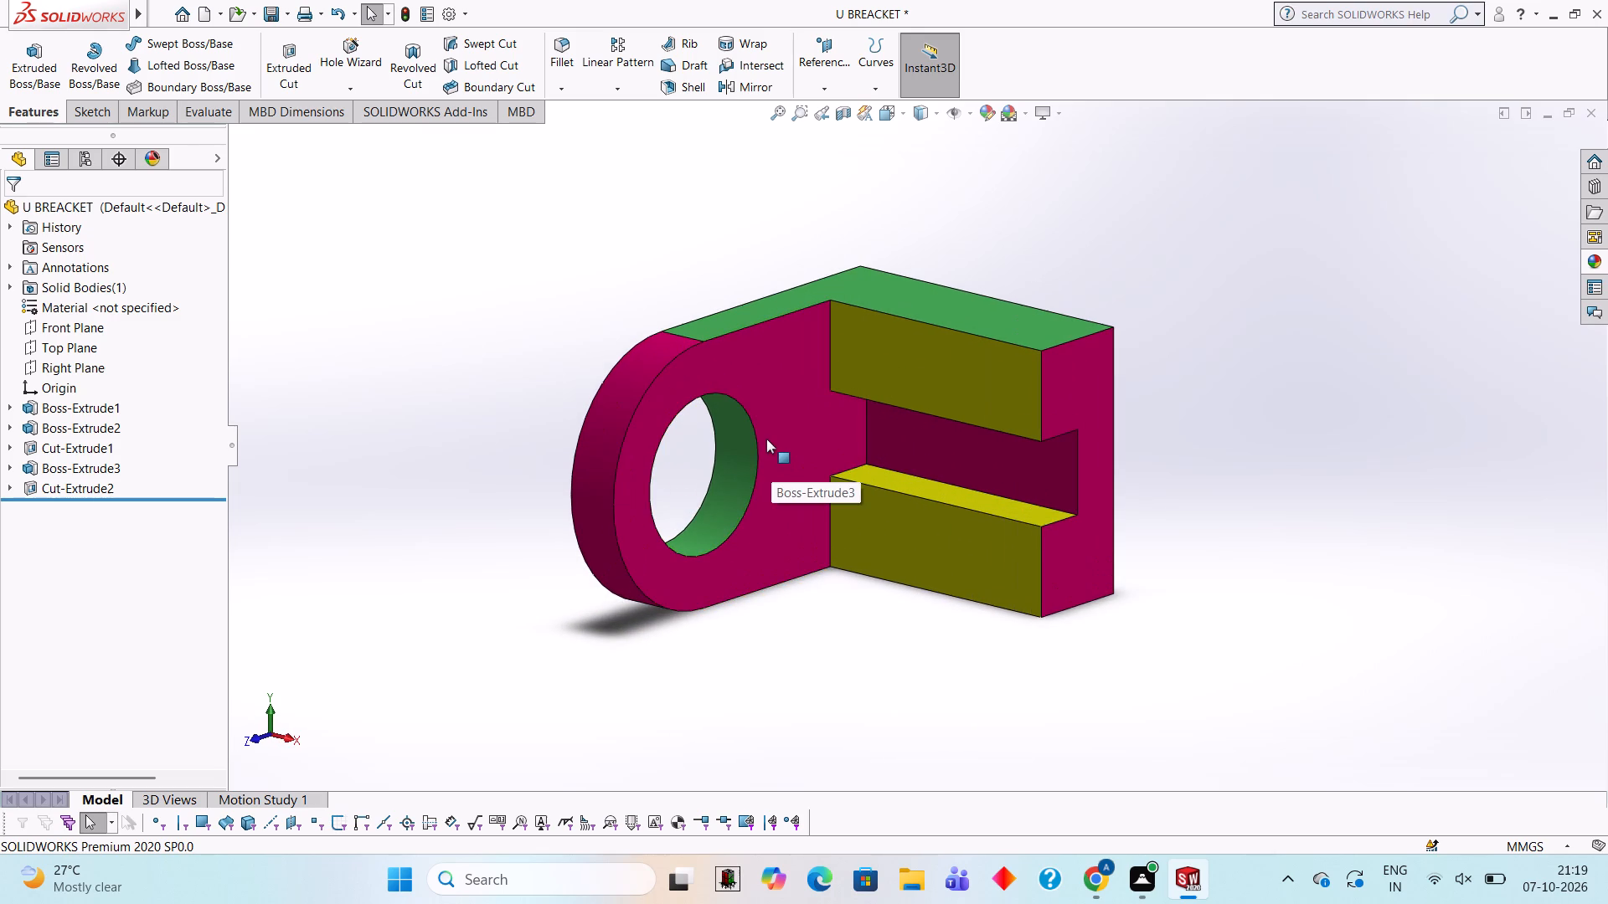